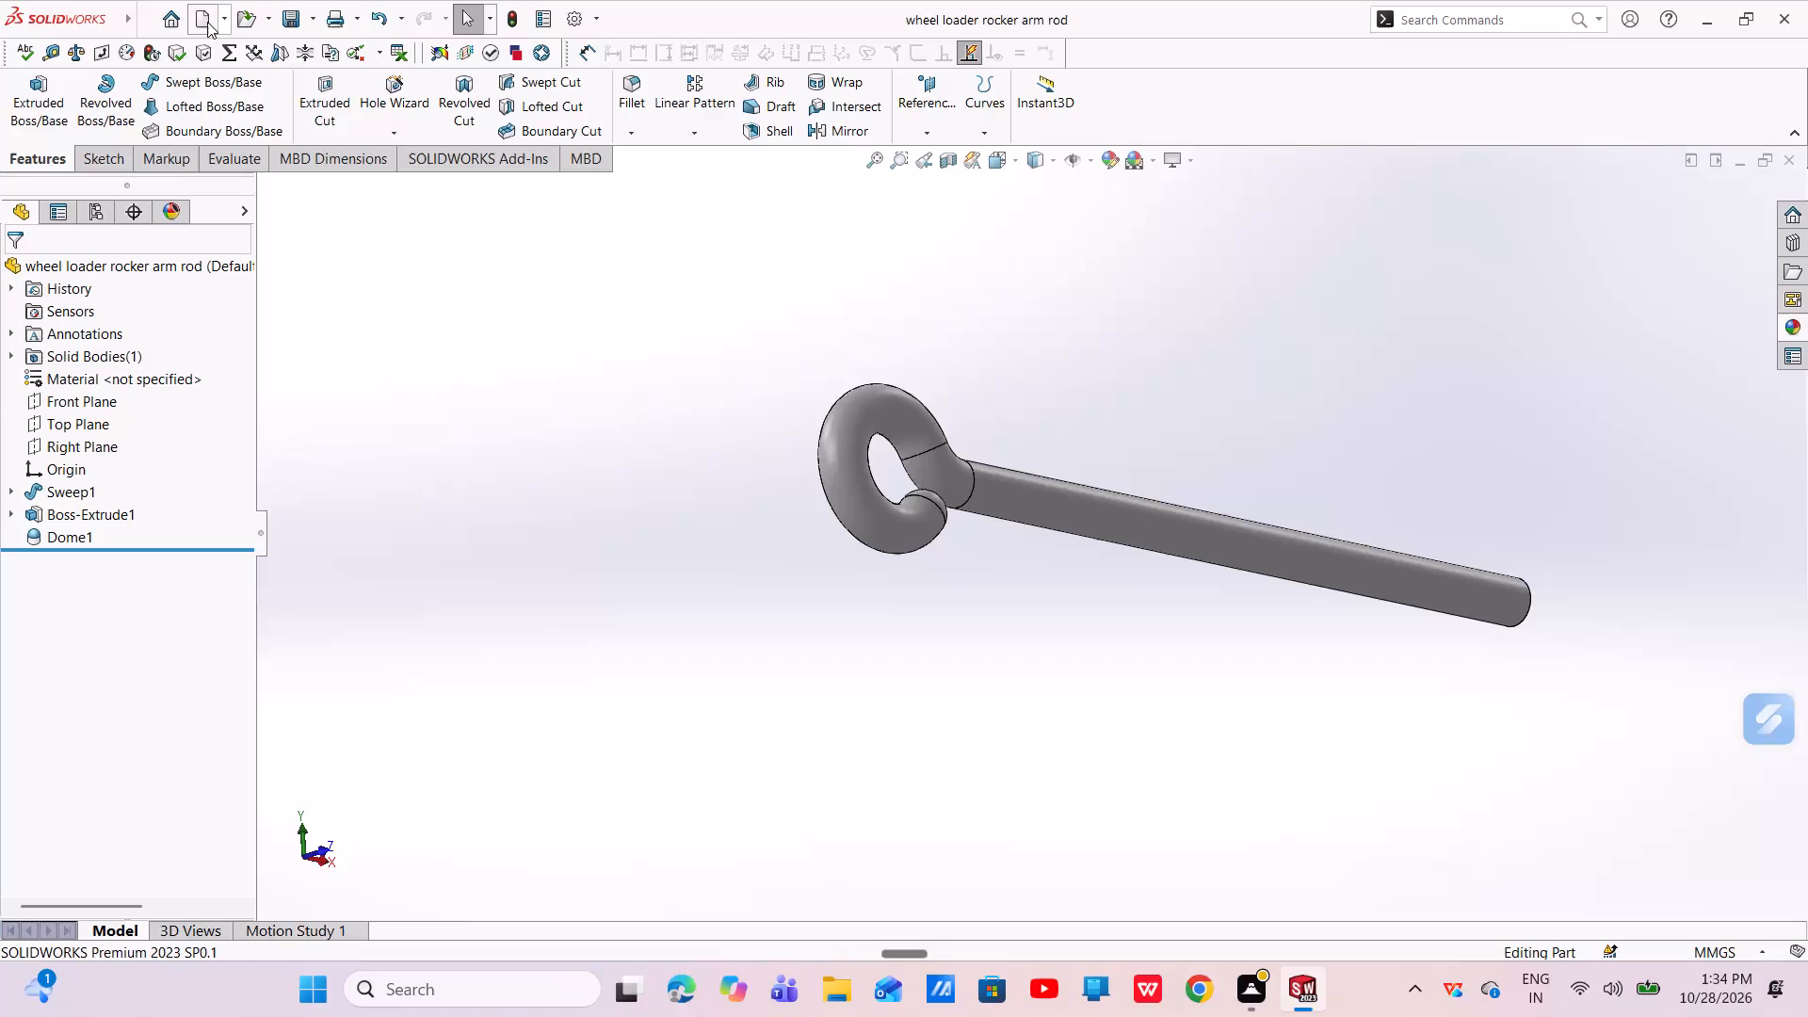
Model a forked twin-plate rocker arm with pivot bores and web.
Create a new, empty part document for a single design component.
click(207, 22)
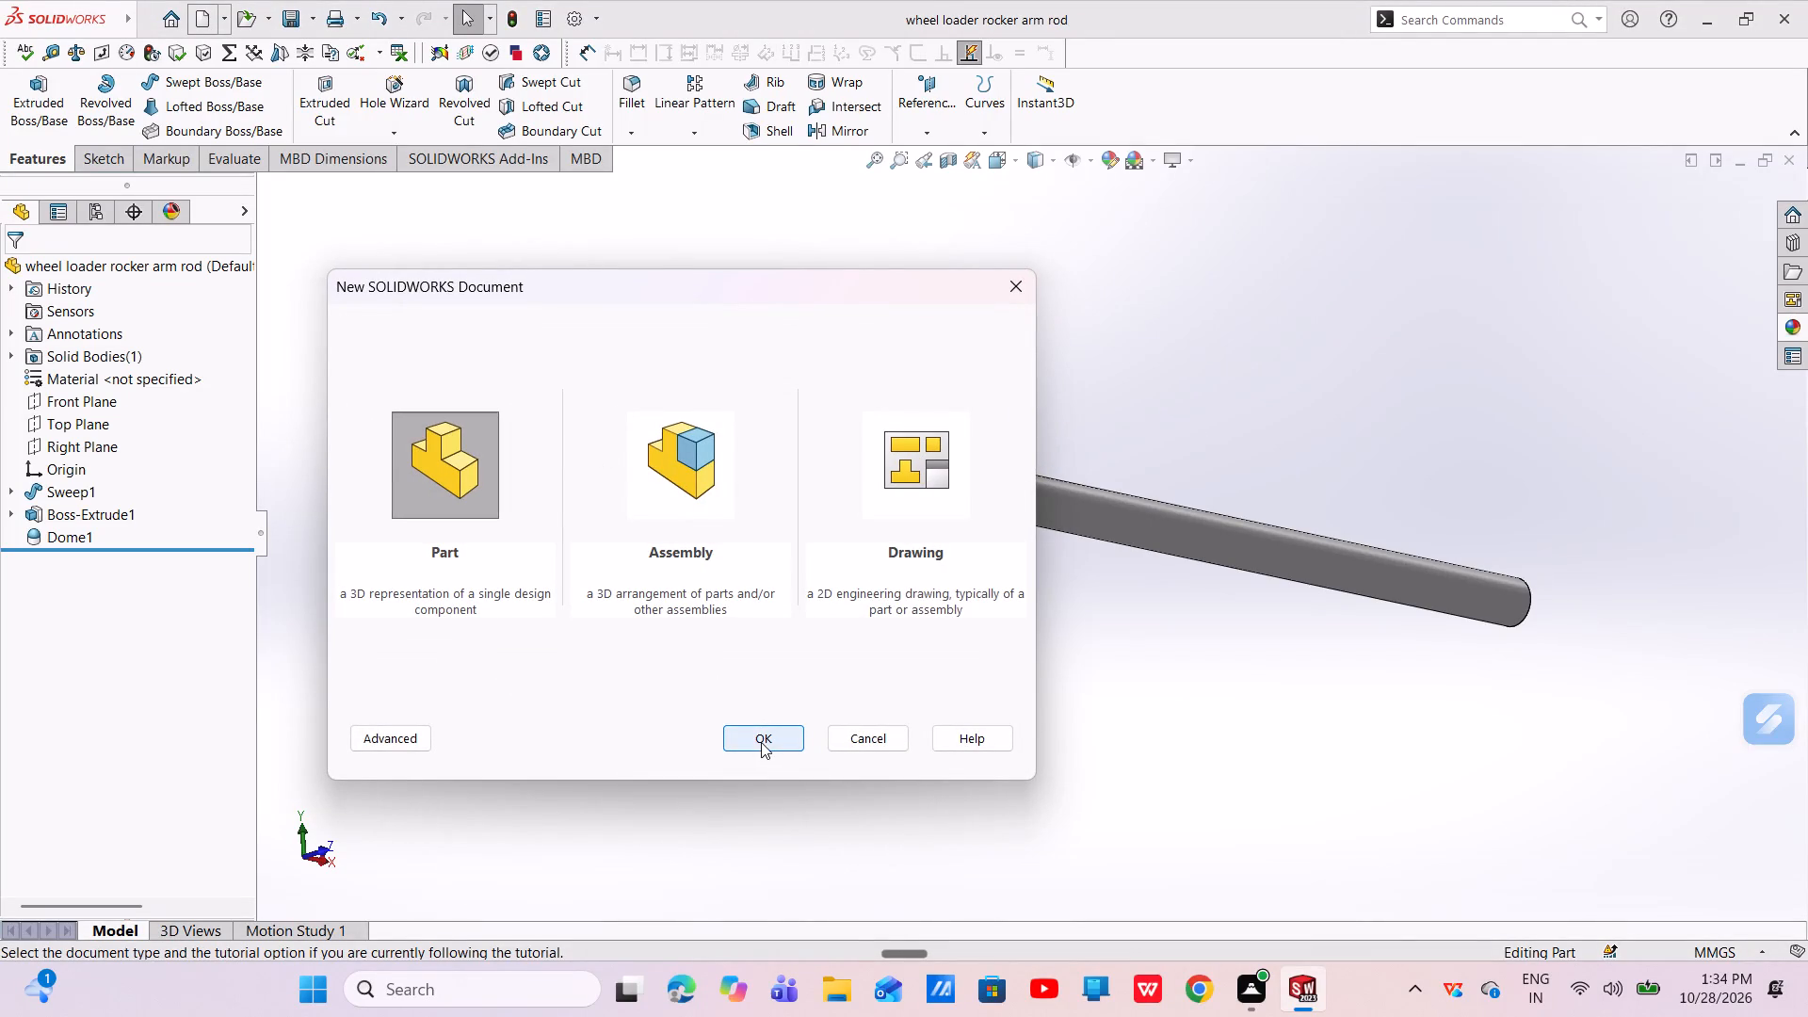
click(761, 742)
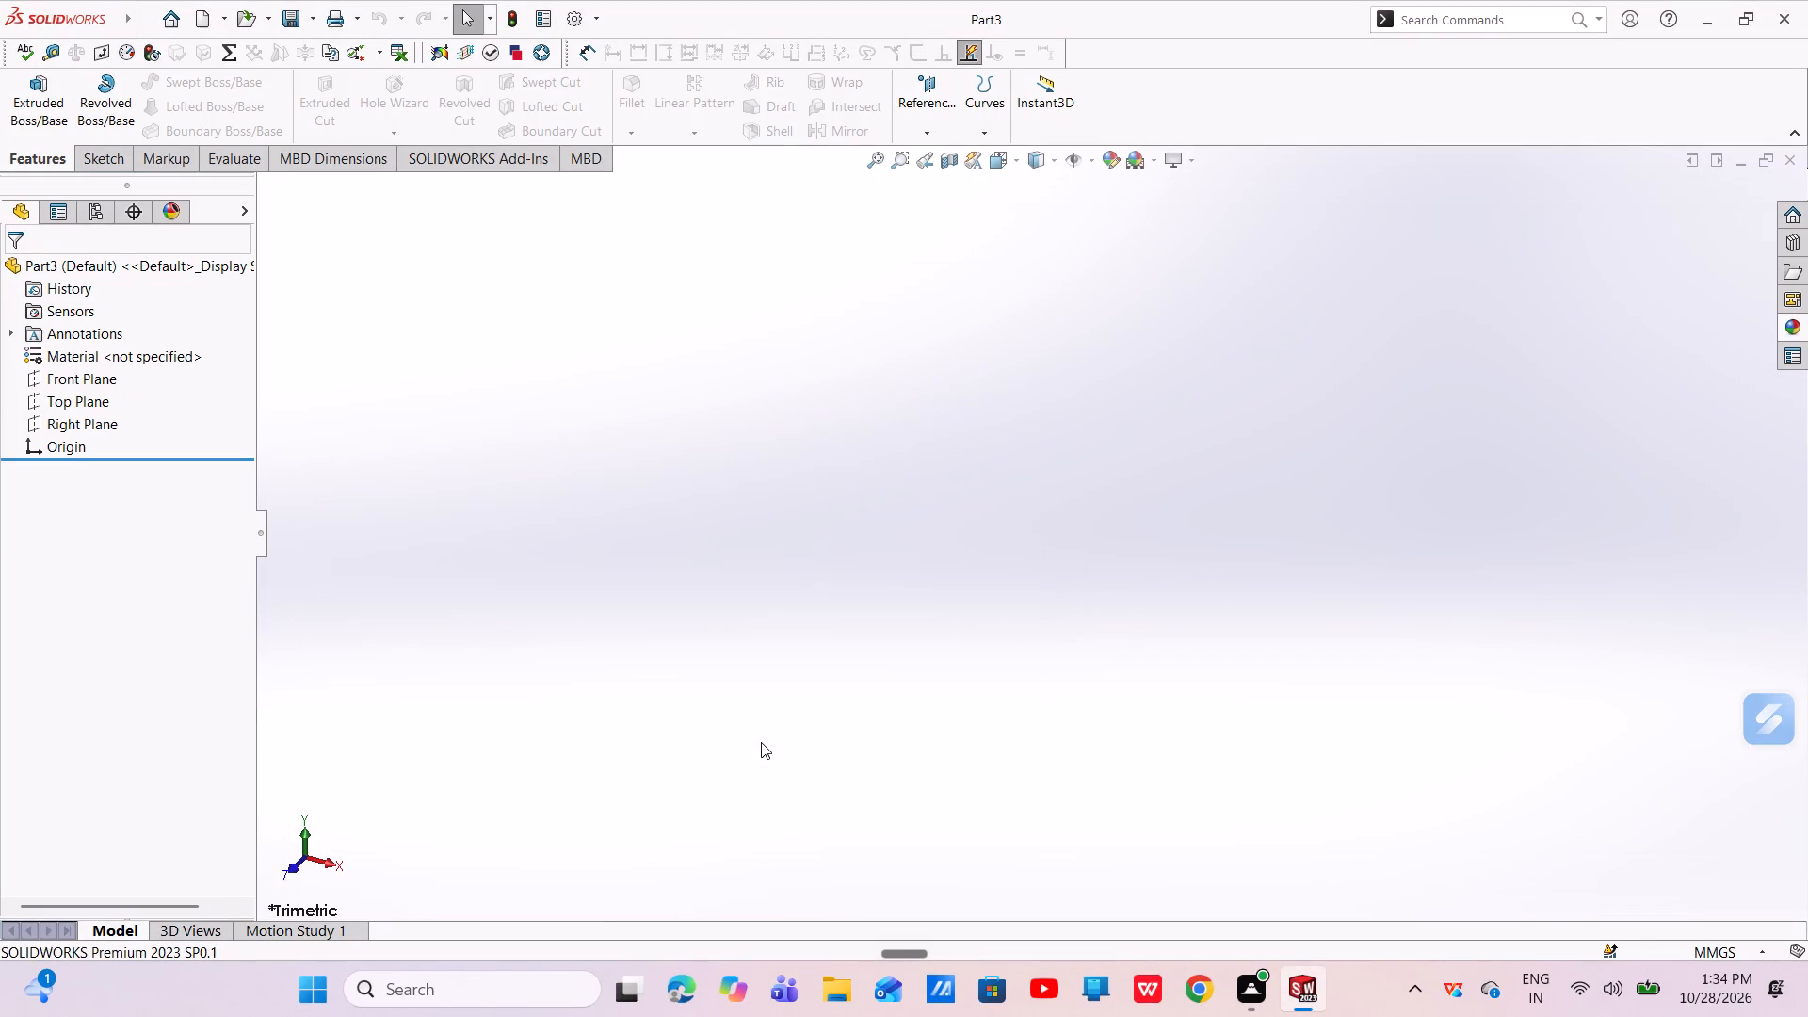
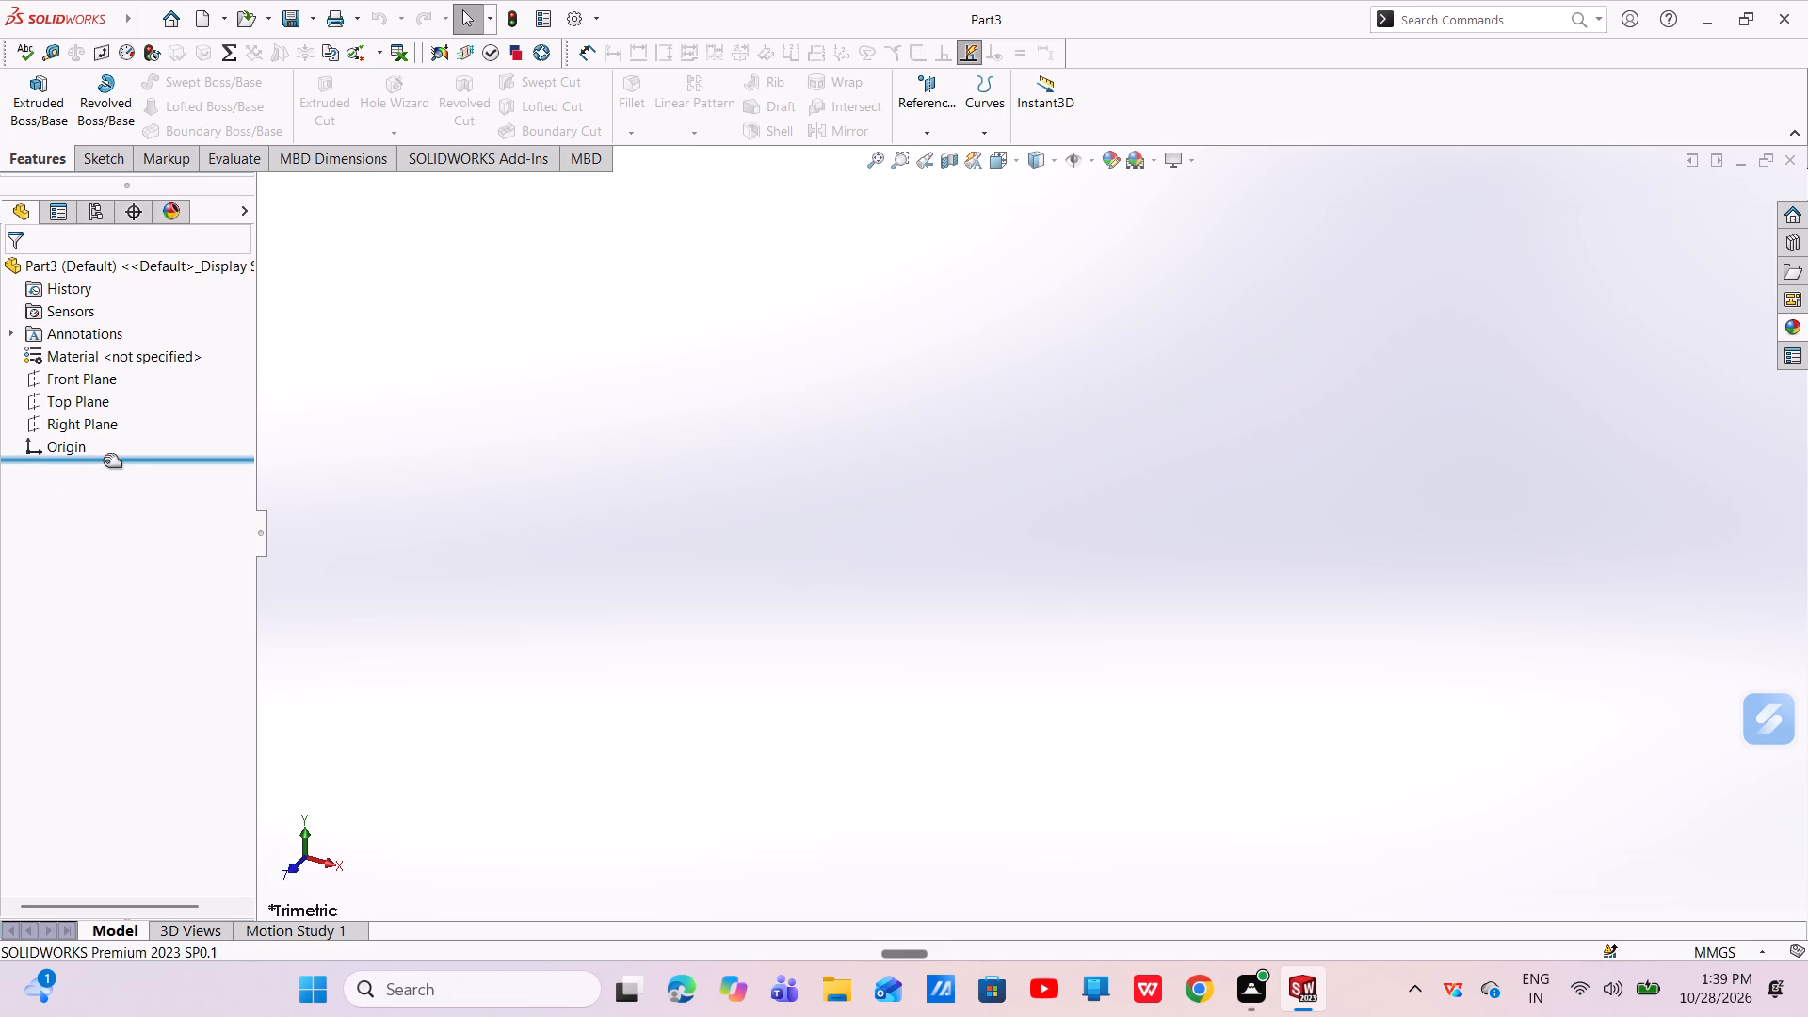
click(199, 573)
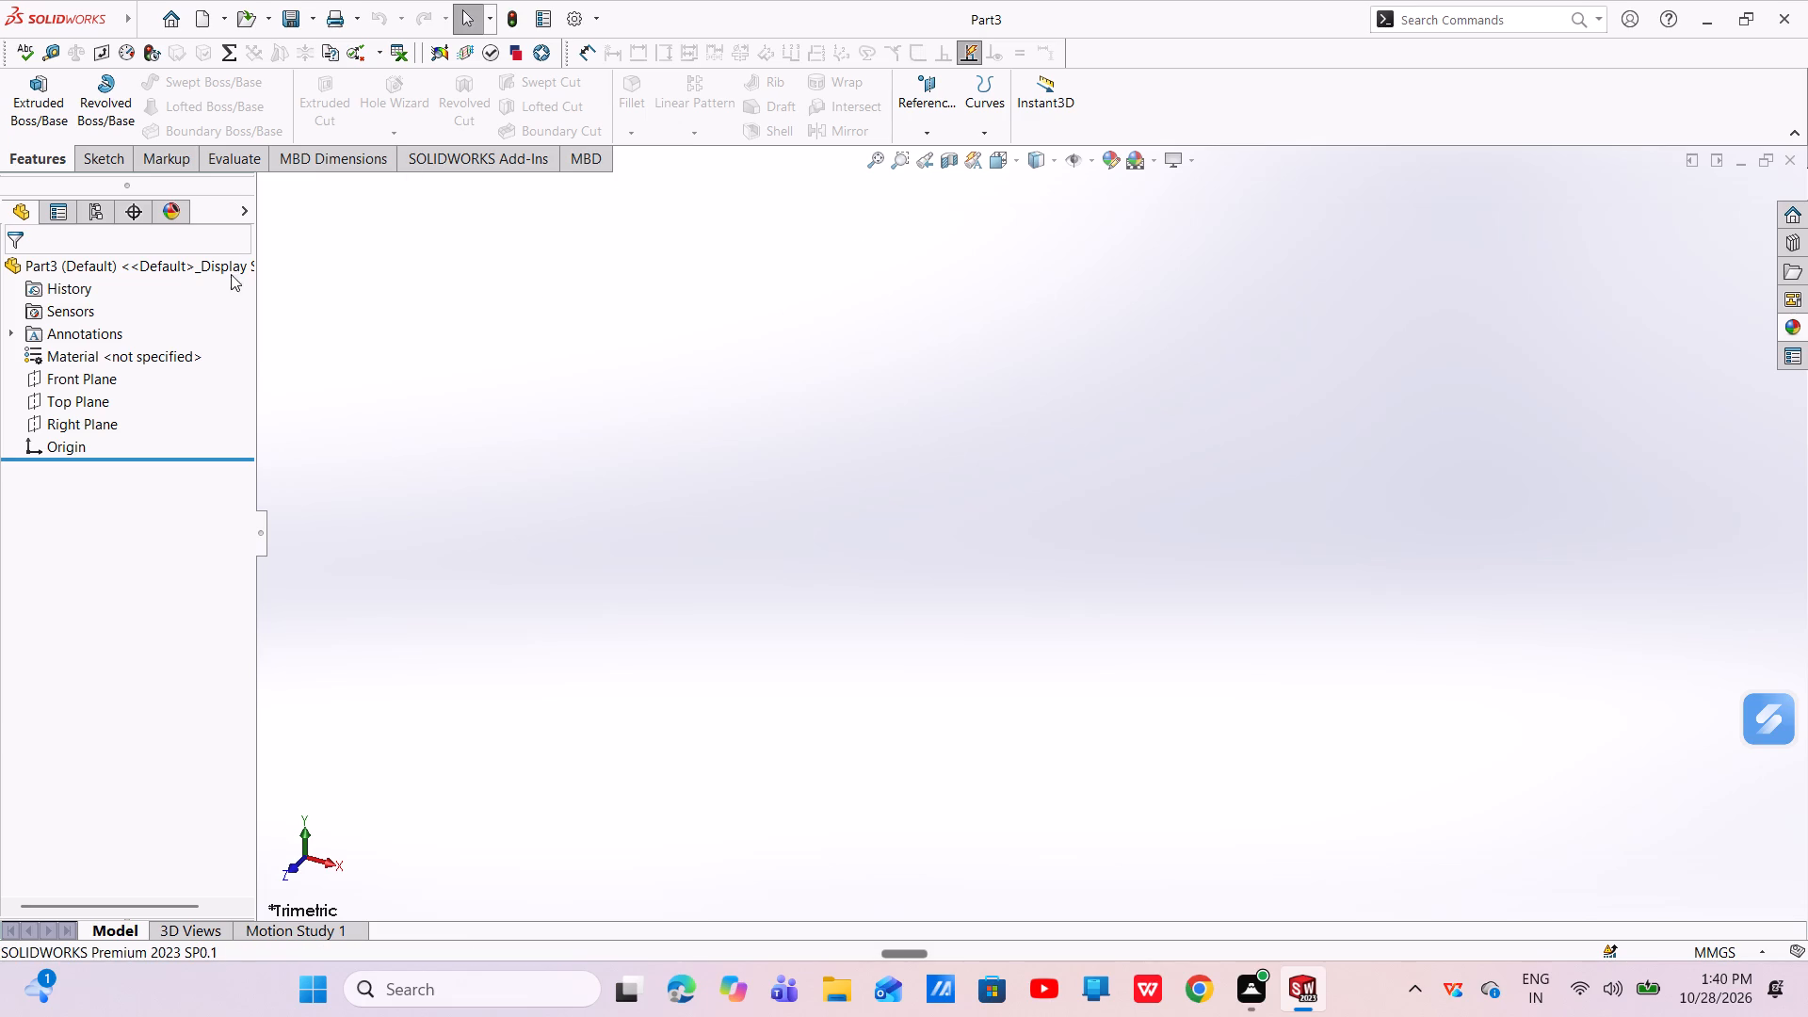
Start a new sketch on the Top Plane, viewed face-on.
click(91, 405)
click(109, 384)
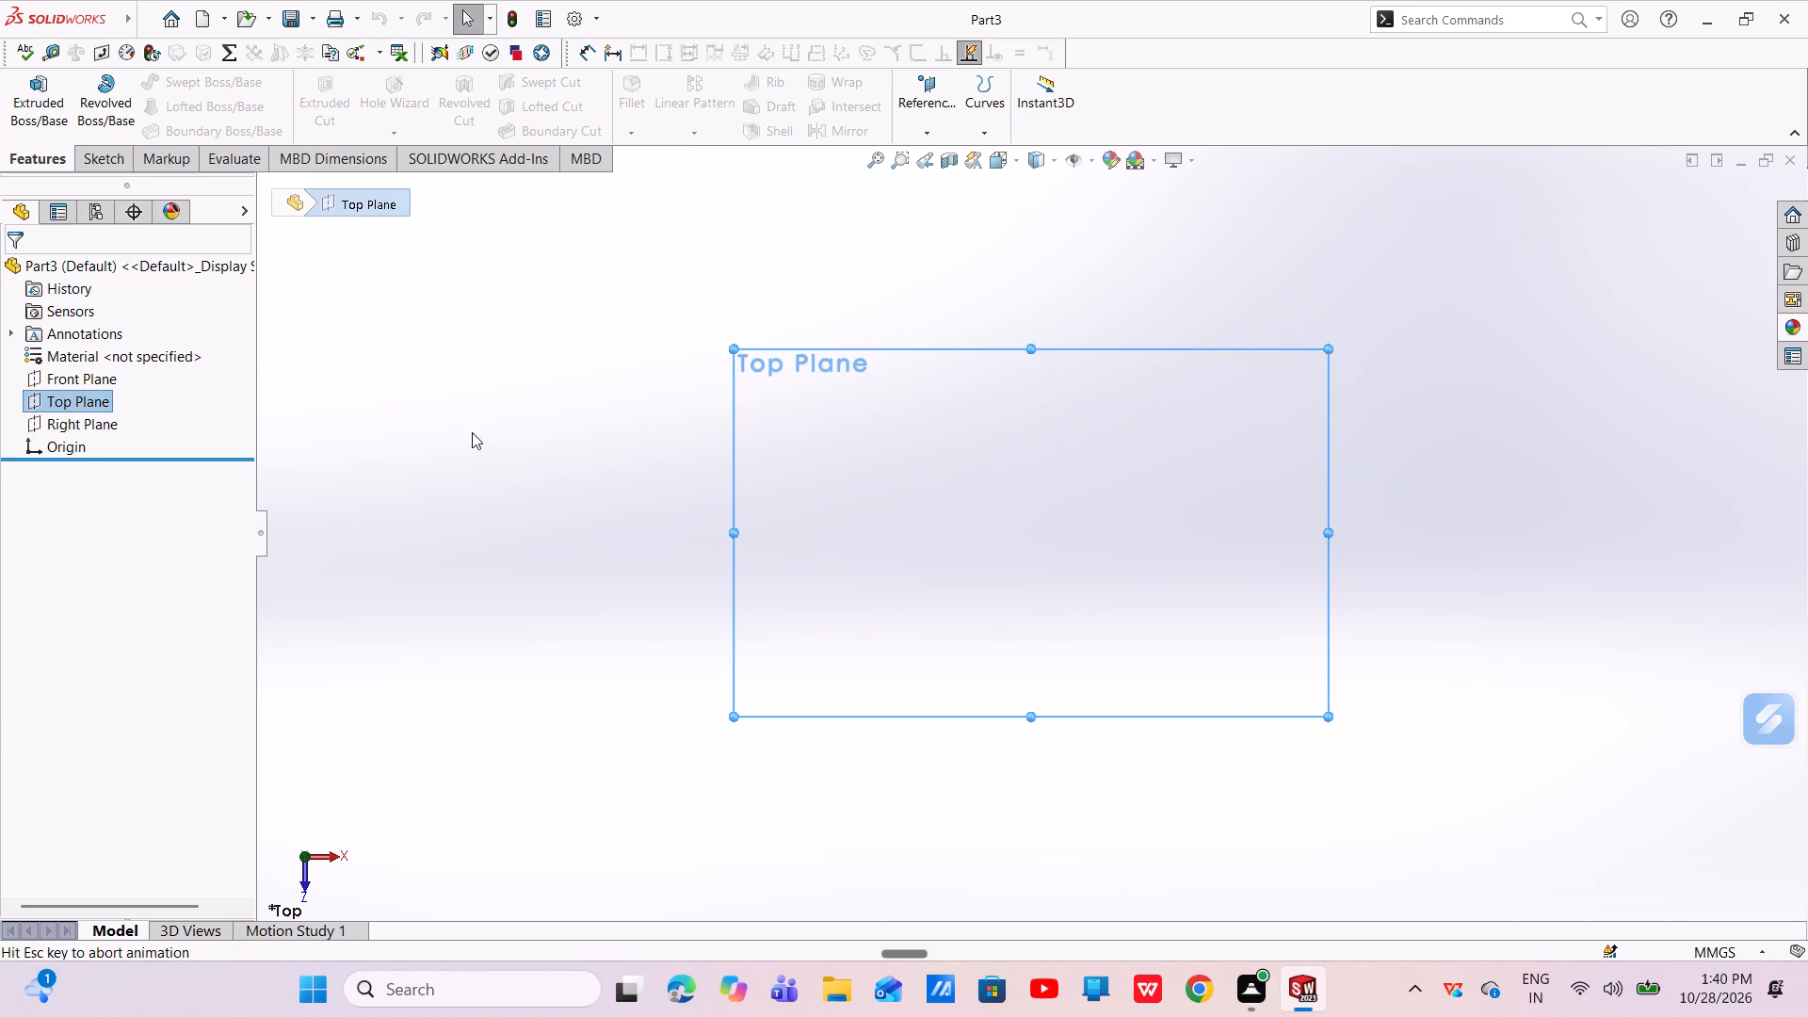
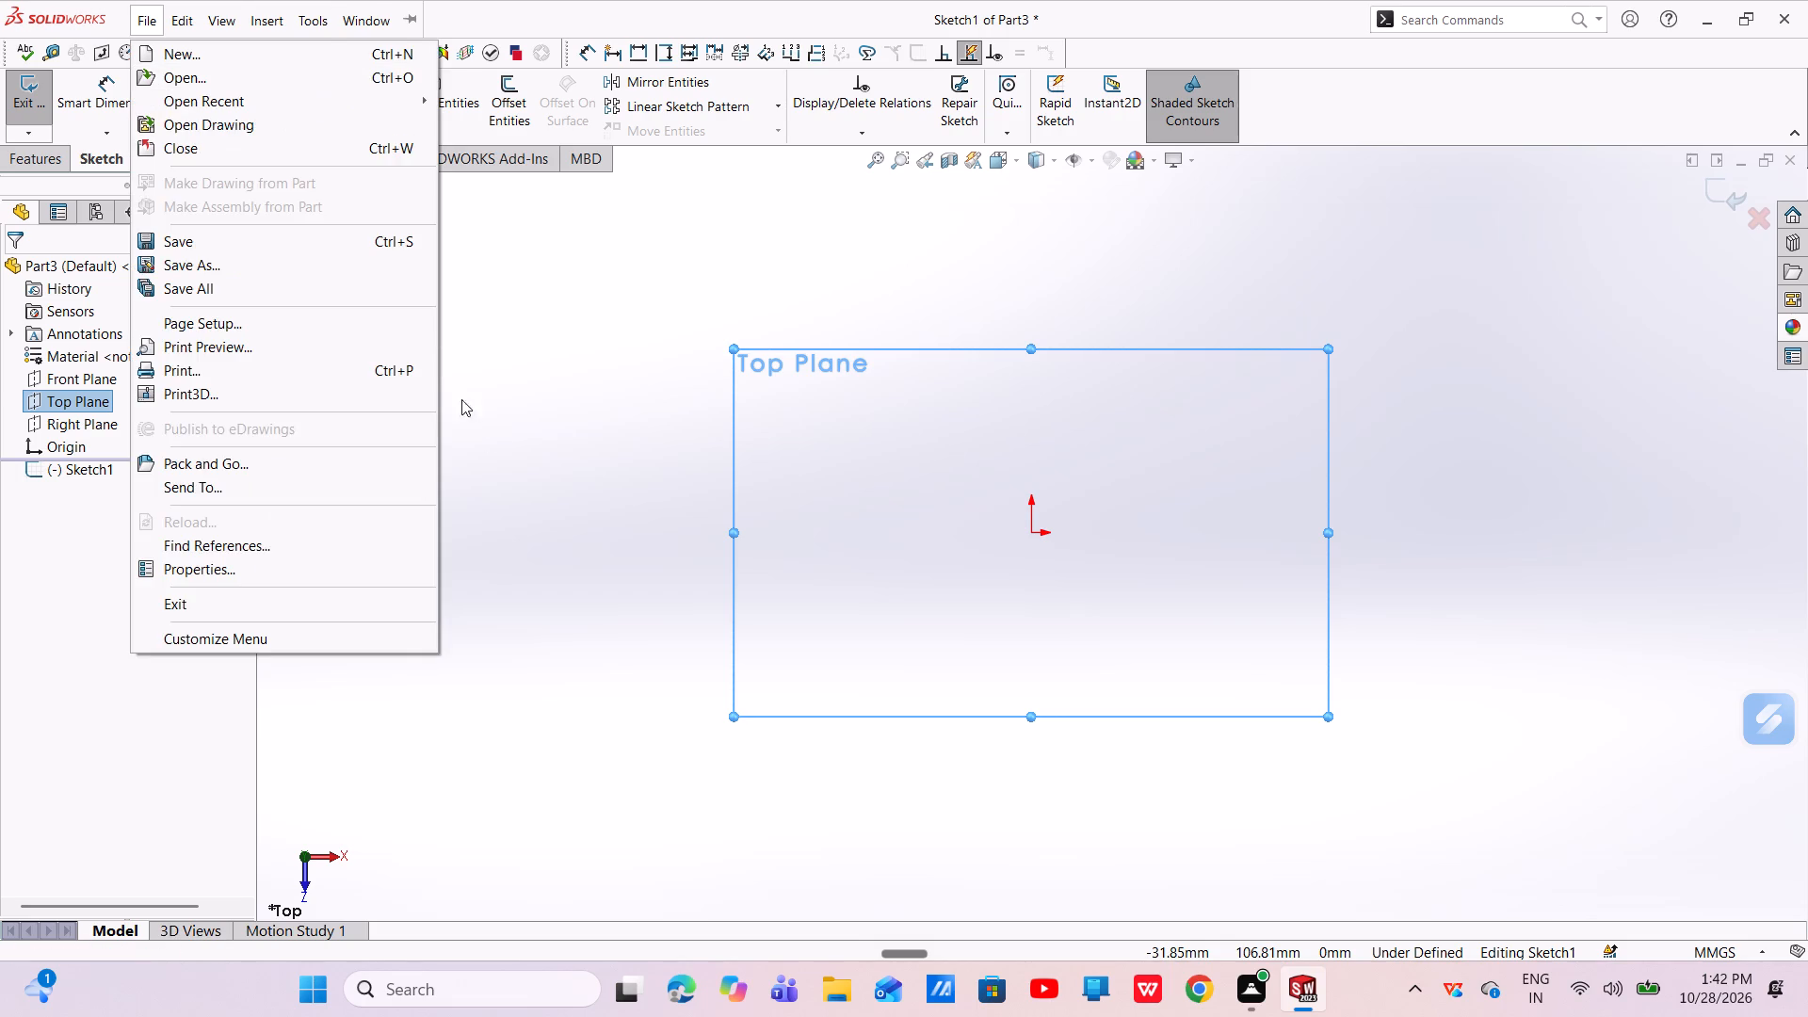
Sketch a horizontal centerline about 219 mm long passing through the origin.
click(511, 449)
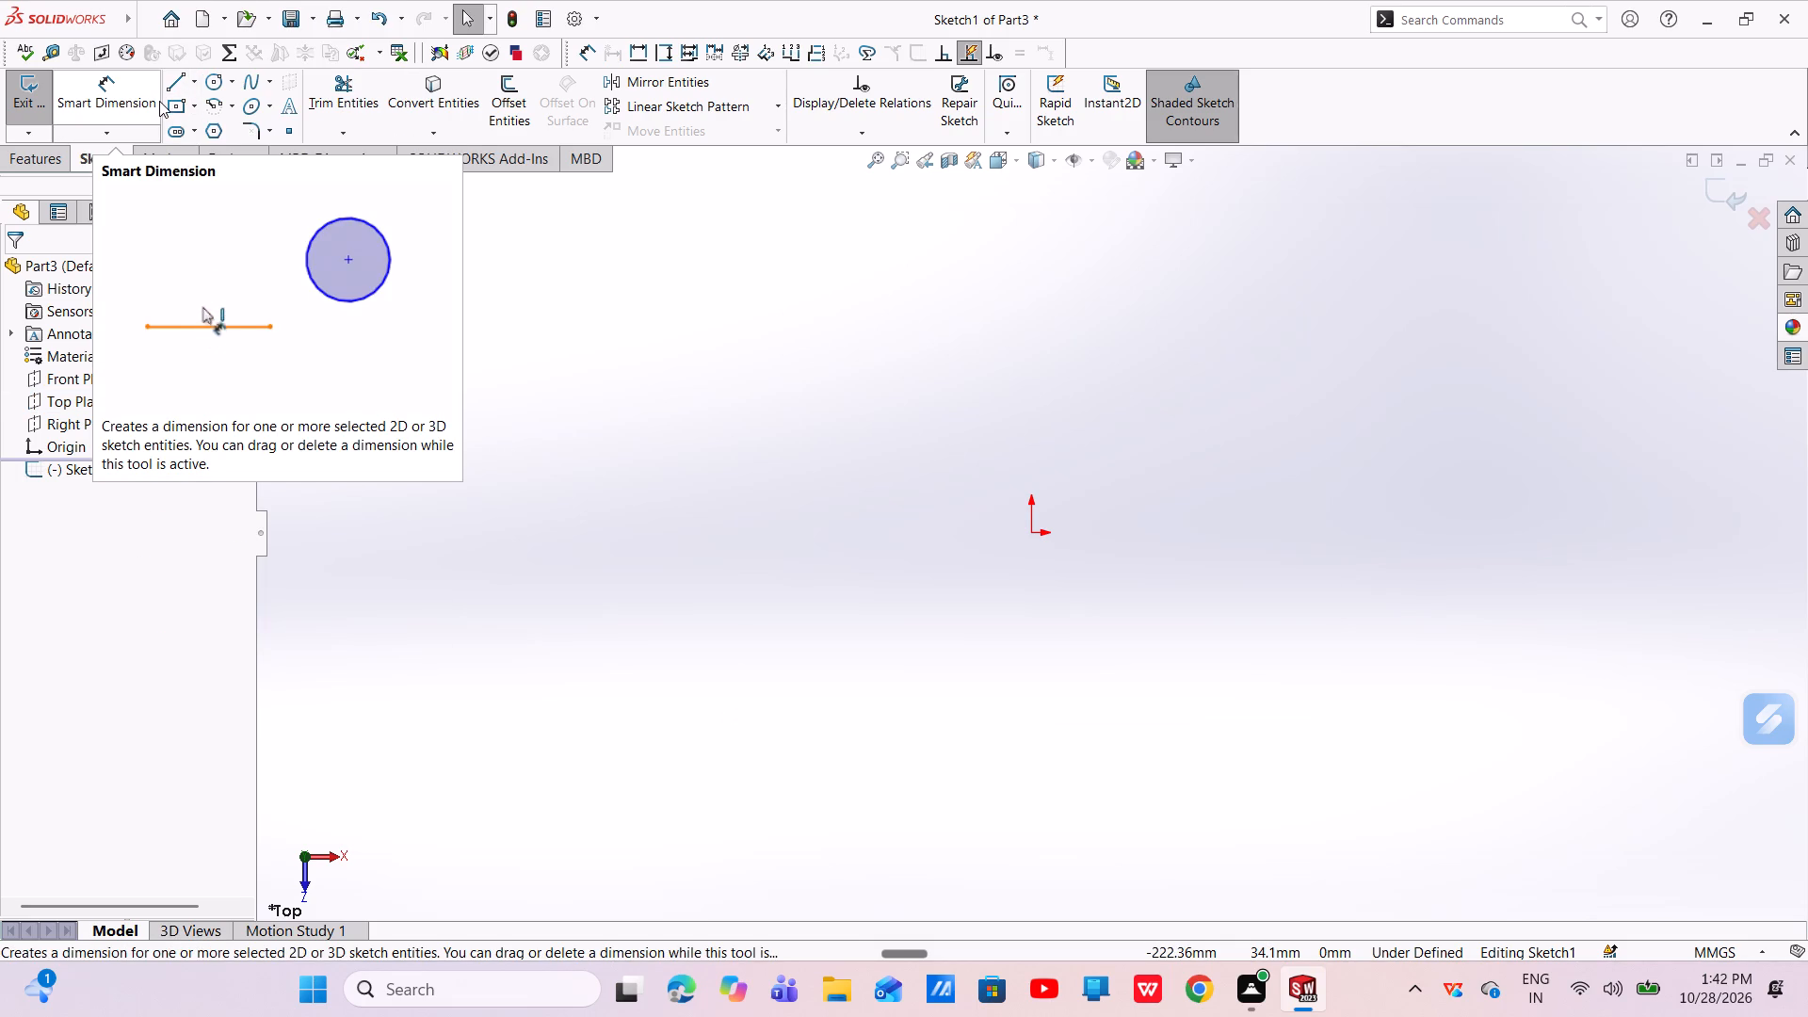
click(193, 76)
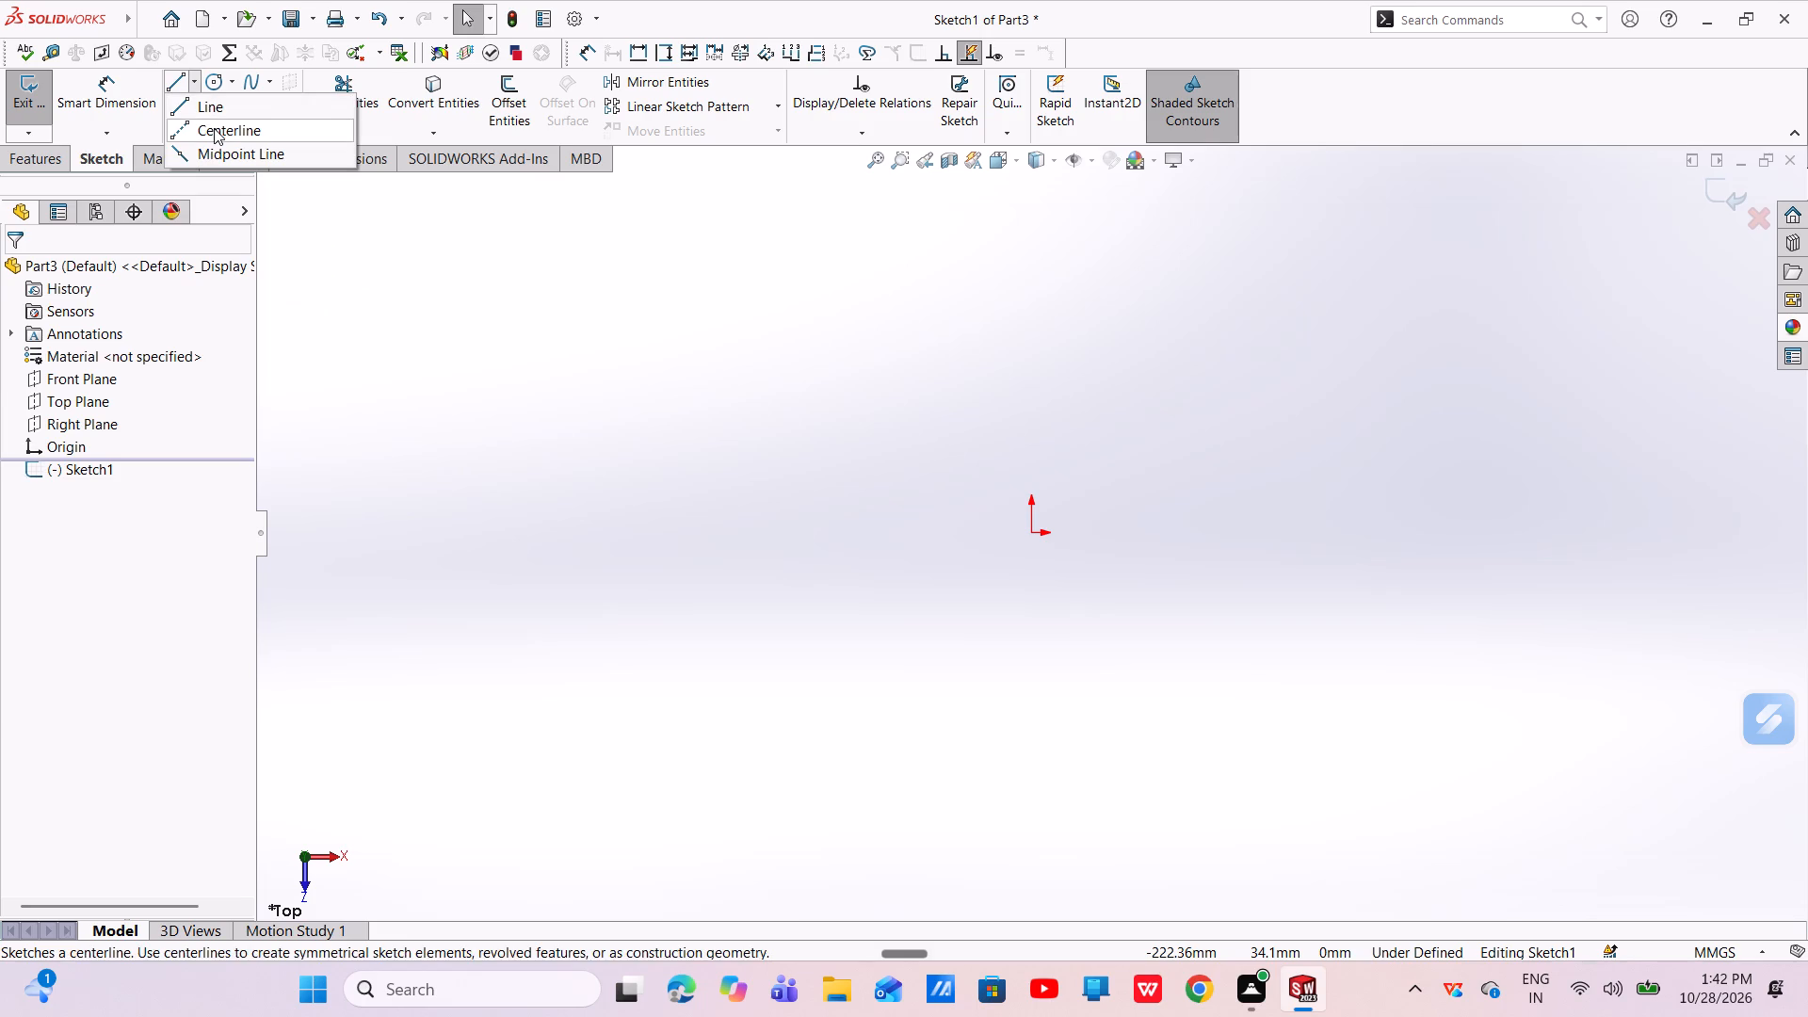
click(214, 128)
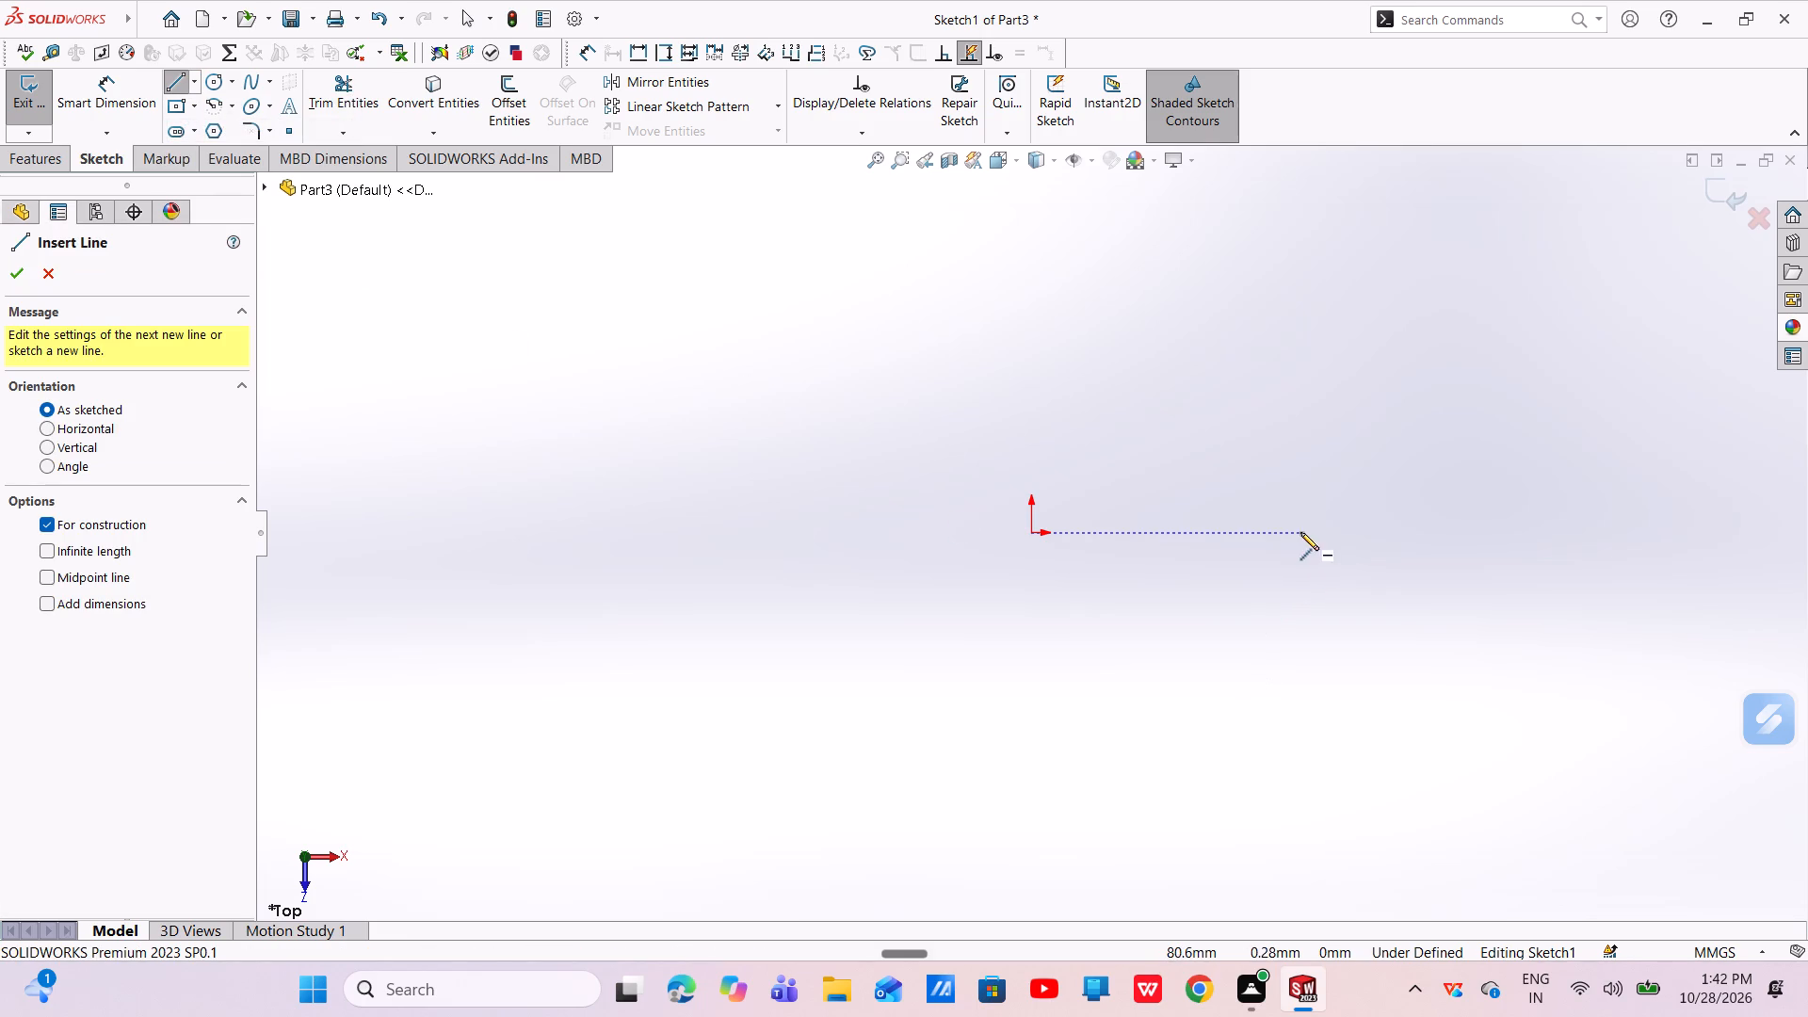
click(1343, 532)
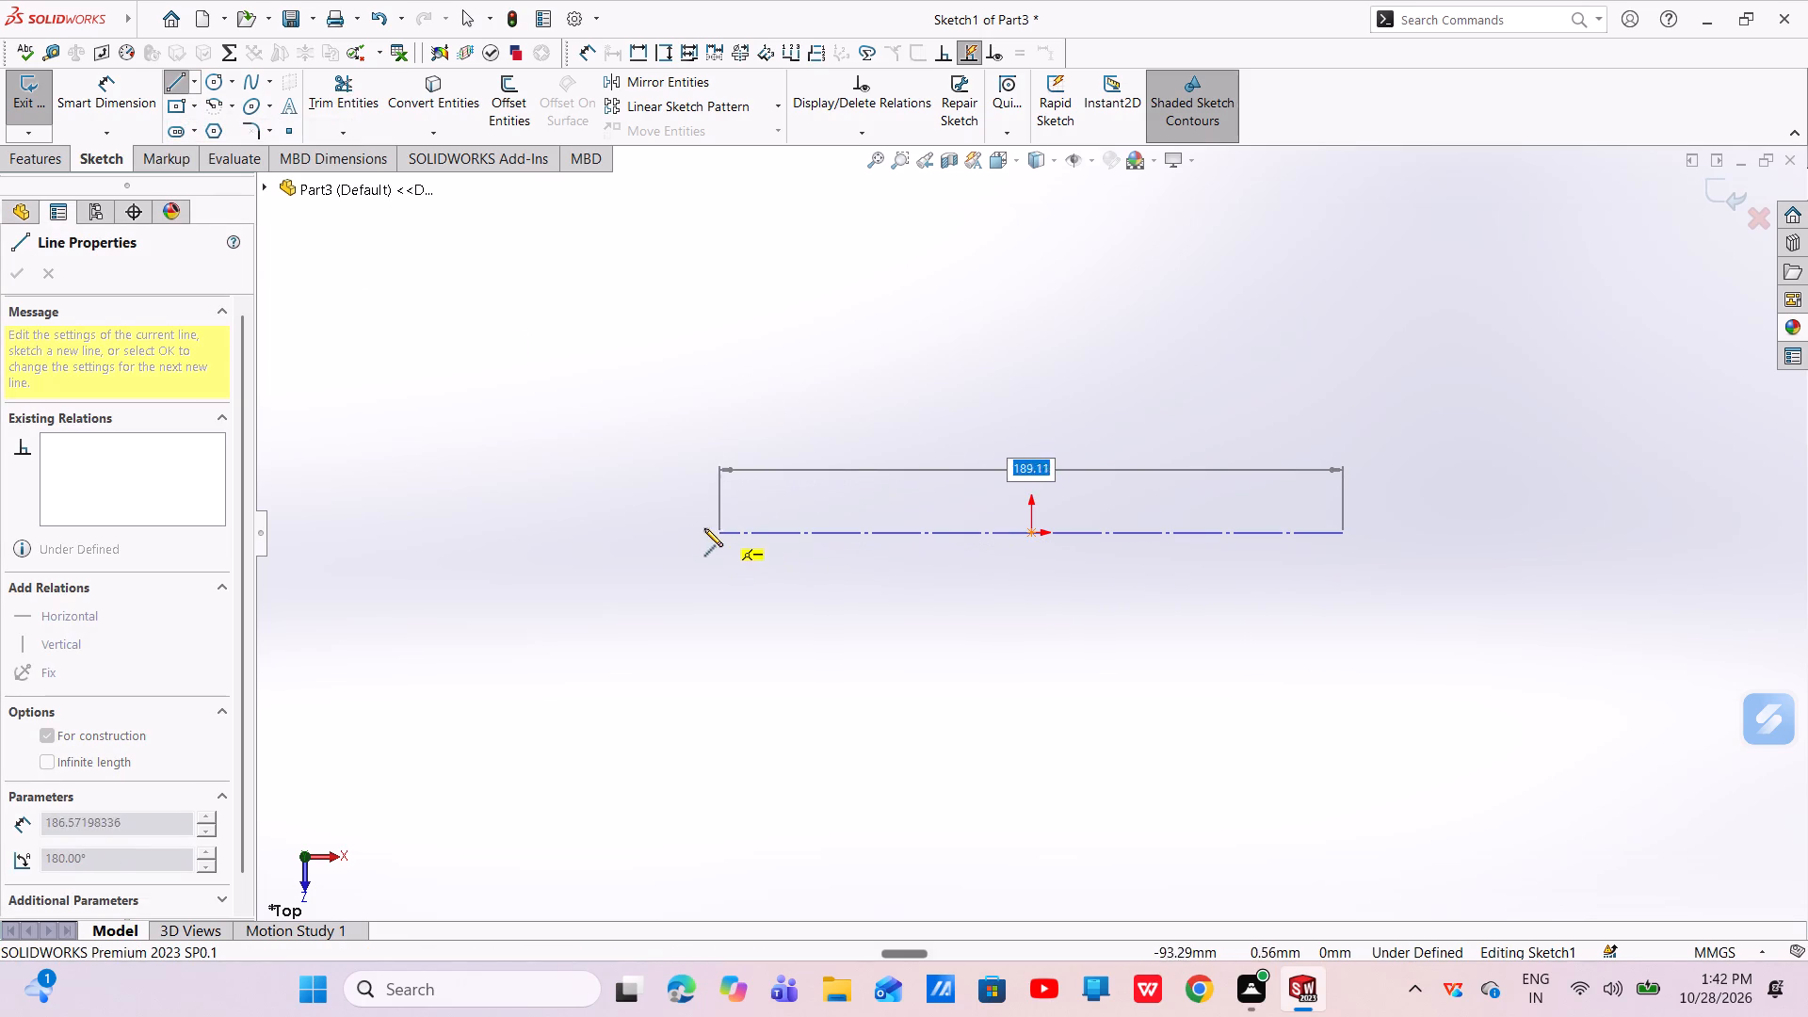
click(612, 528)
right_click(612, 528)
click(685, 544)
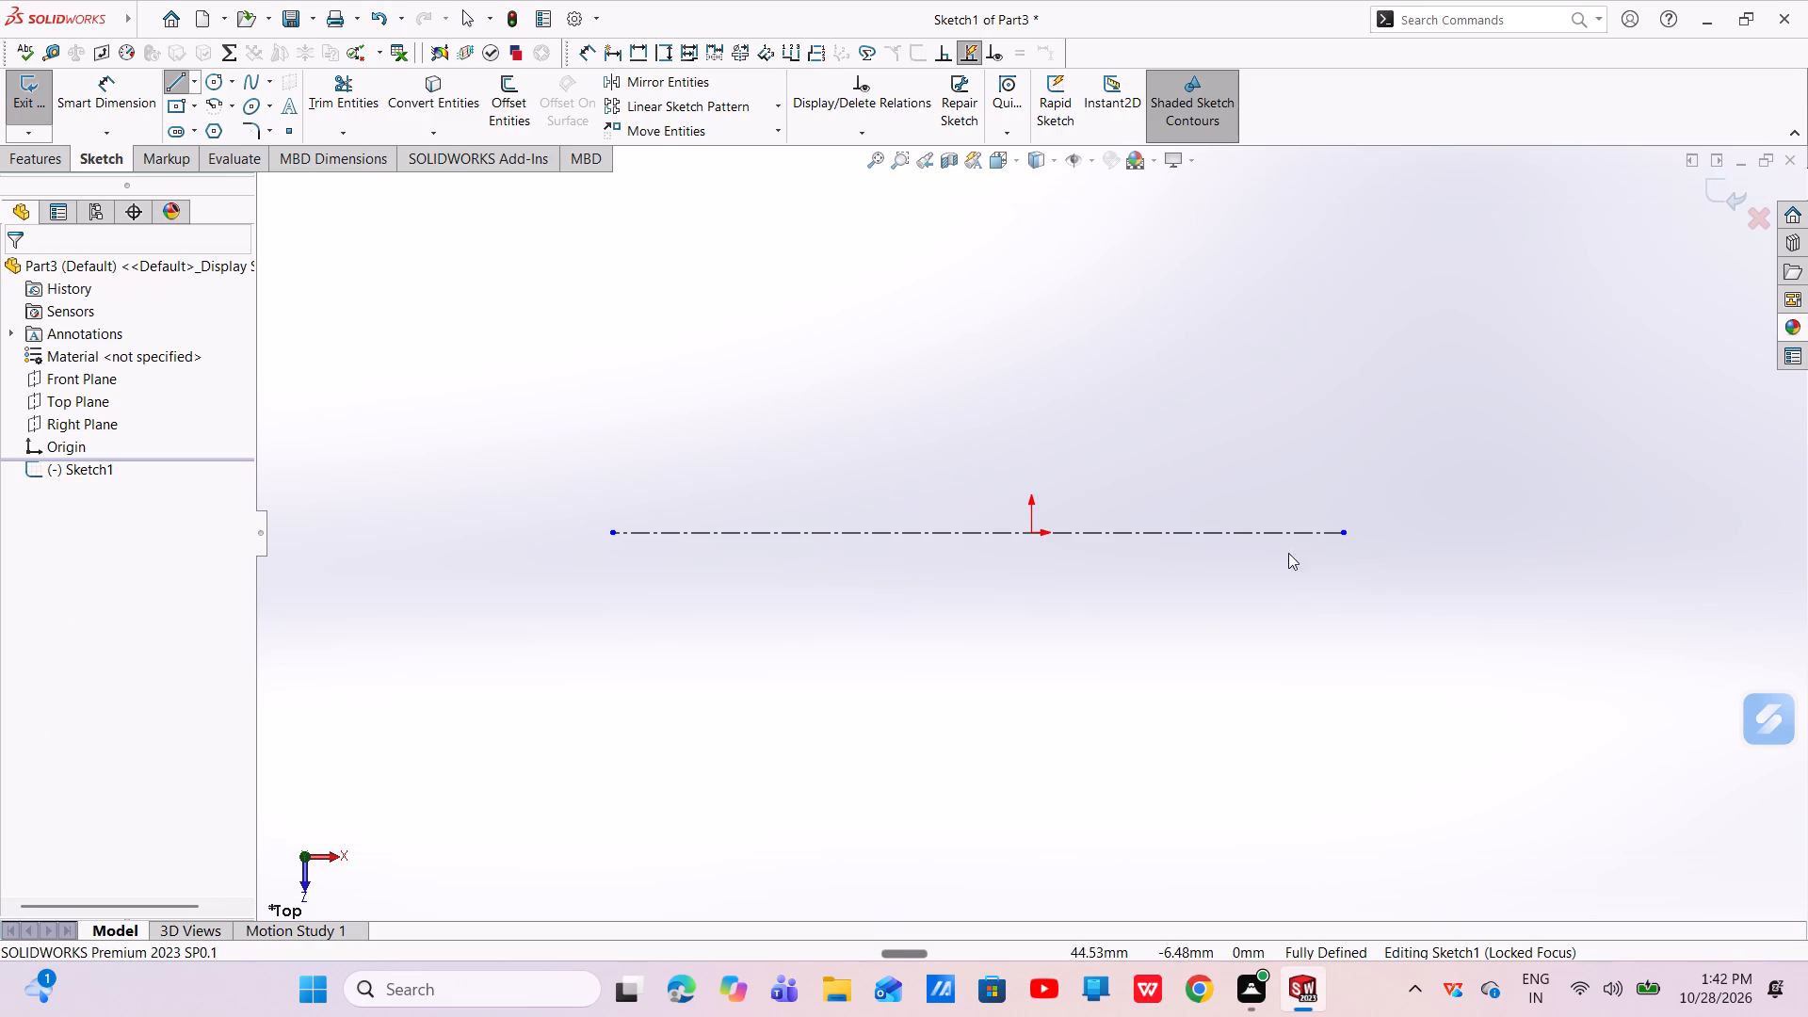
Stretch the horizontal centerline's +X endpoint outward to about 181 mm from the origin, making the line about 306 mm long.
click(1336, 532)
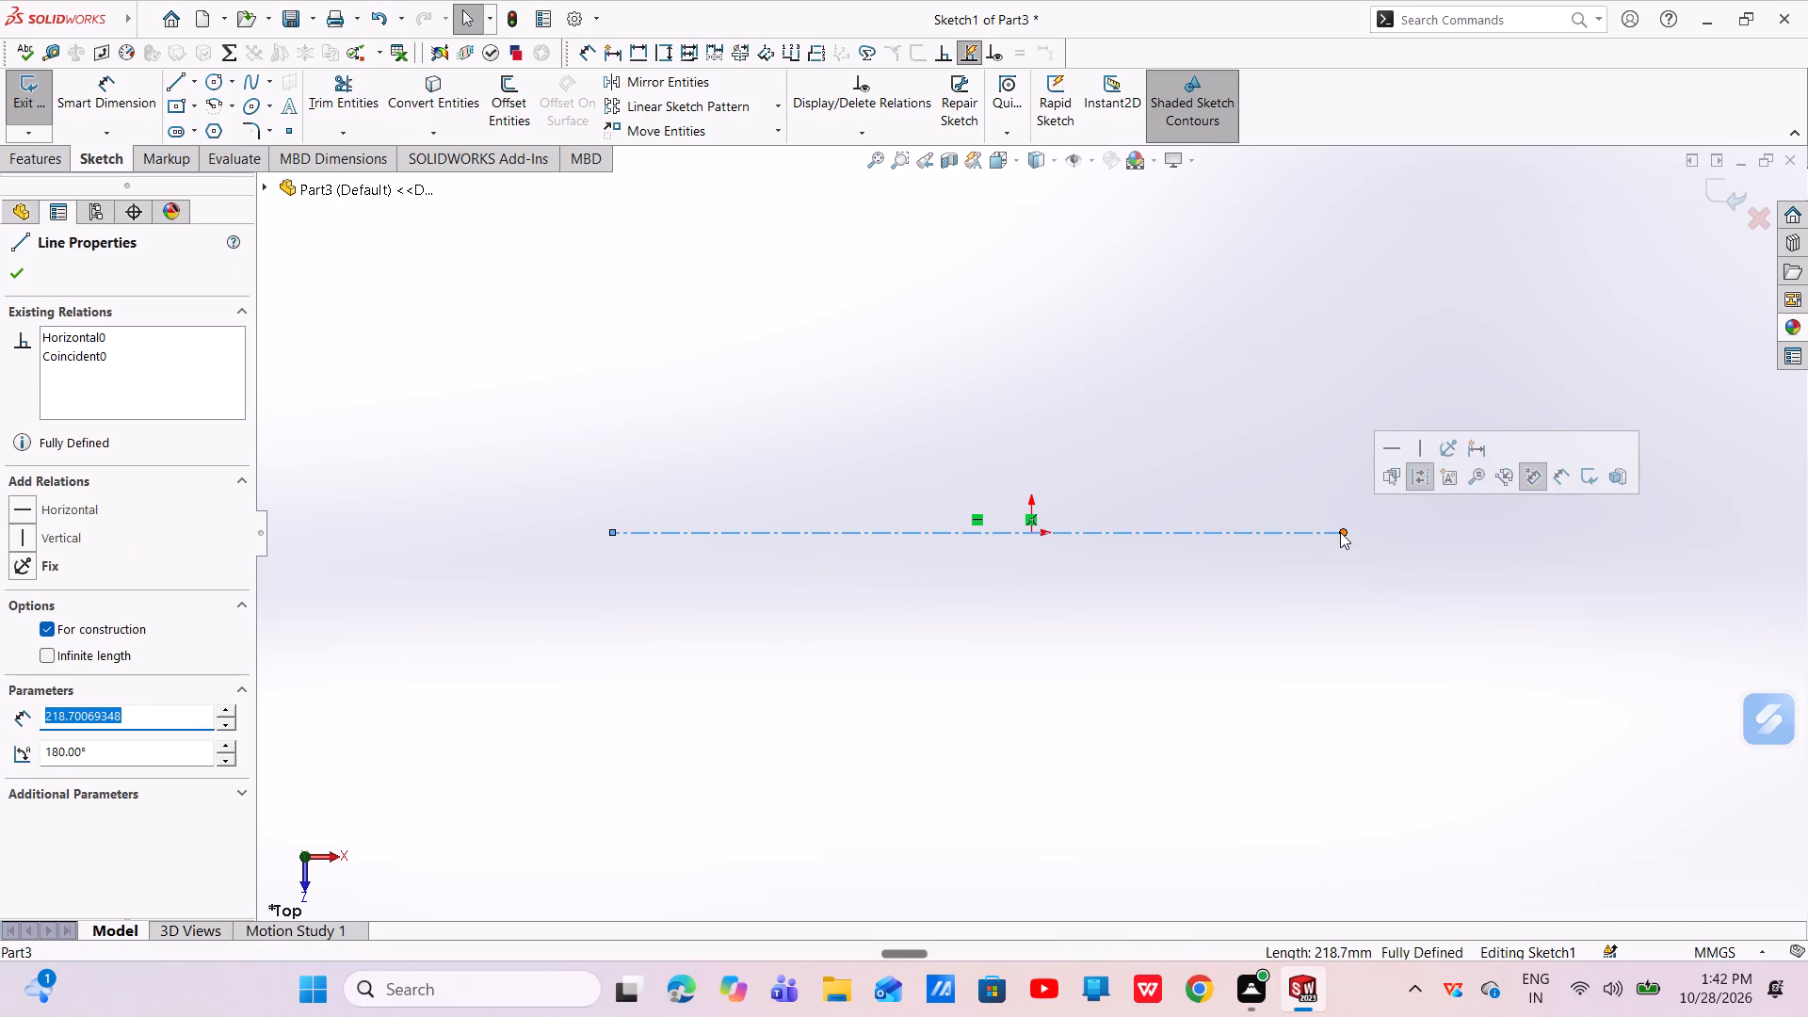
key(Escape)
drag(1341, 532, 1635, 533)
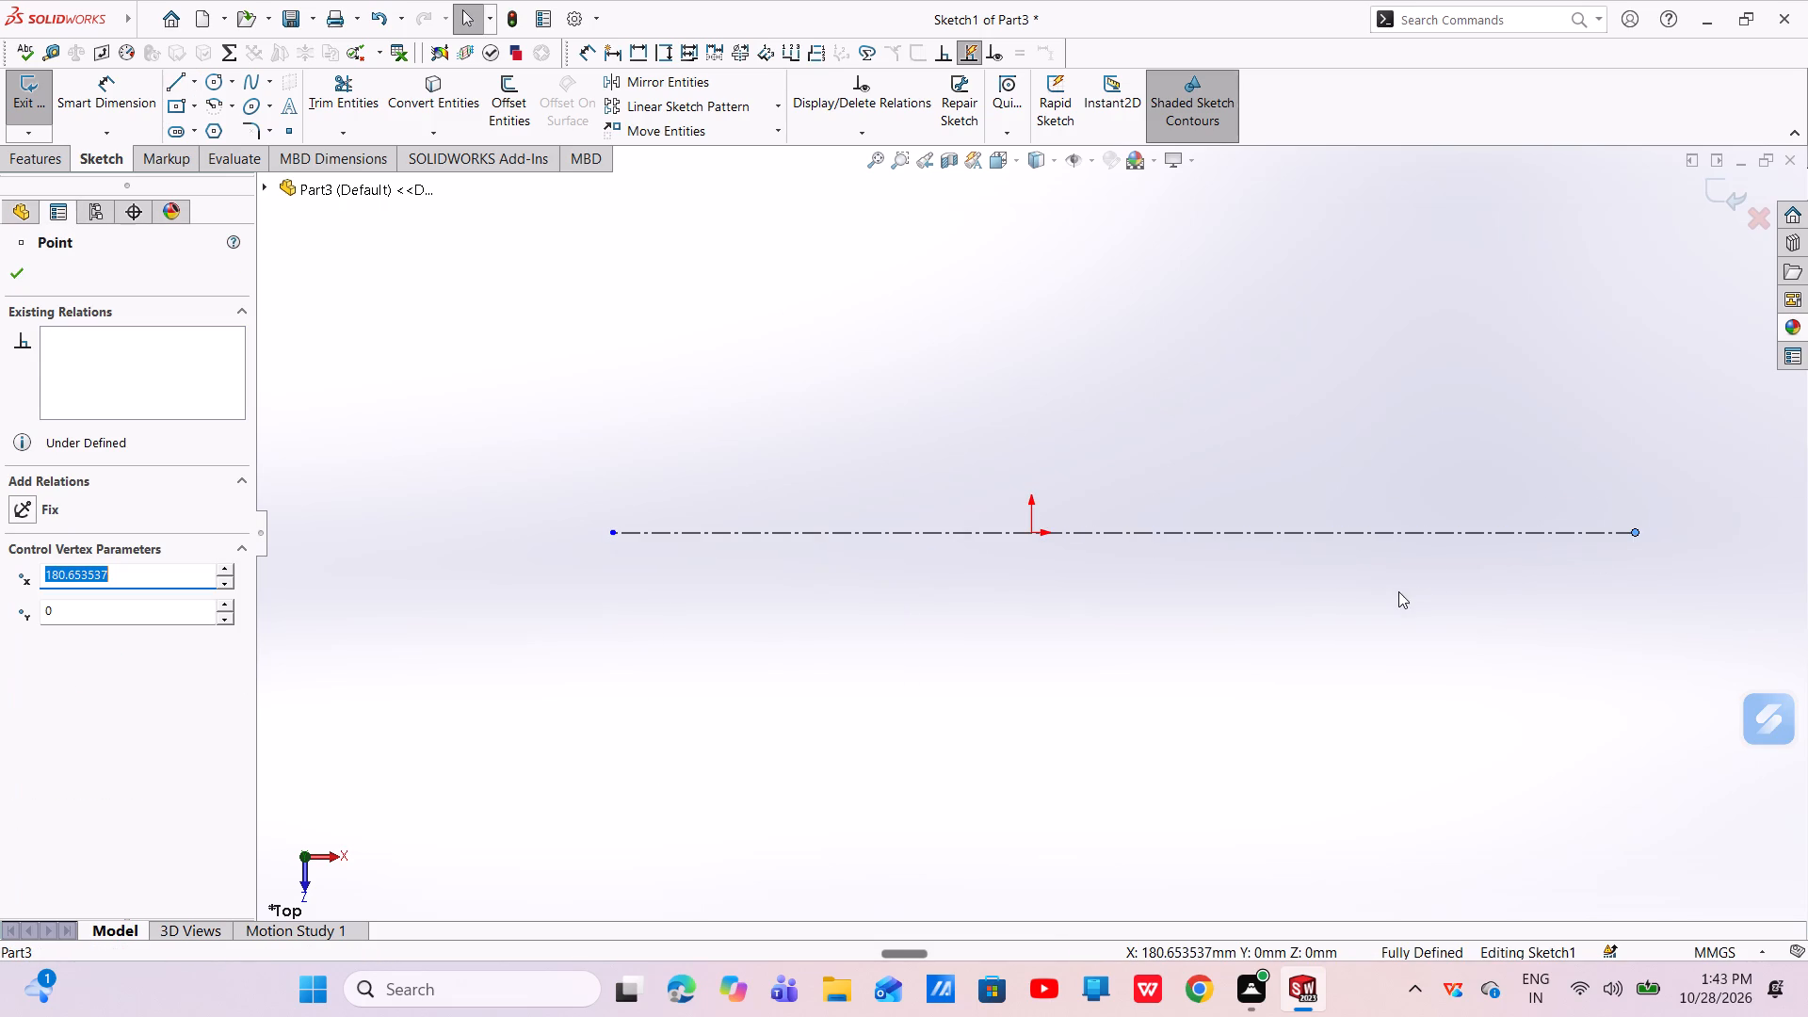
key(Escape)
key(Escape)
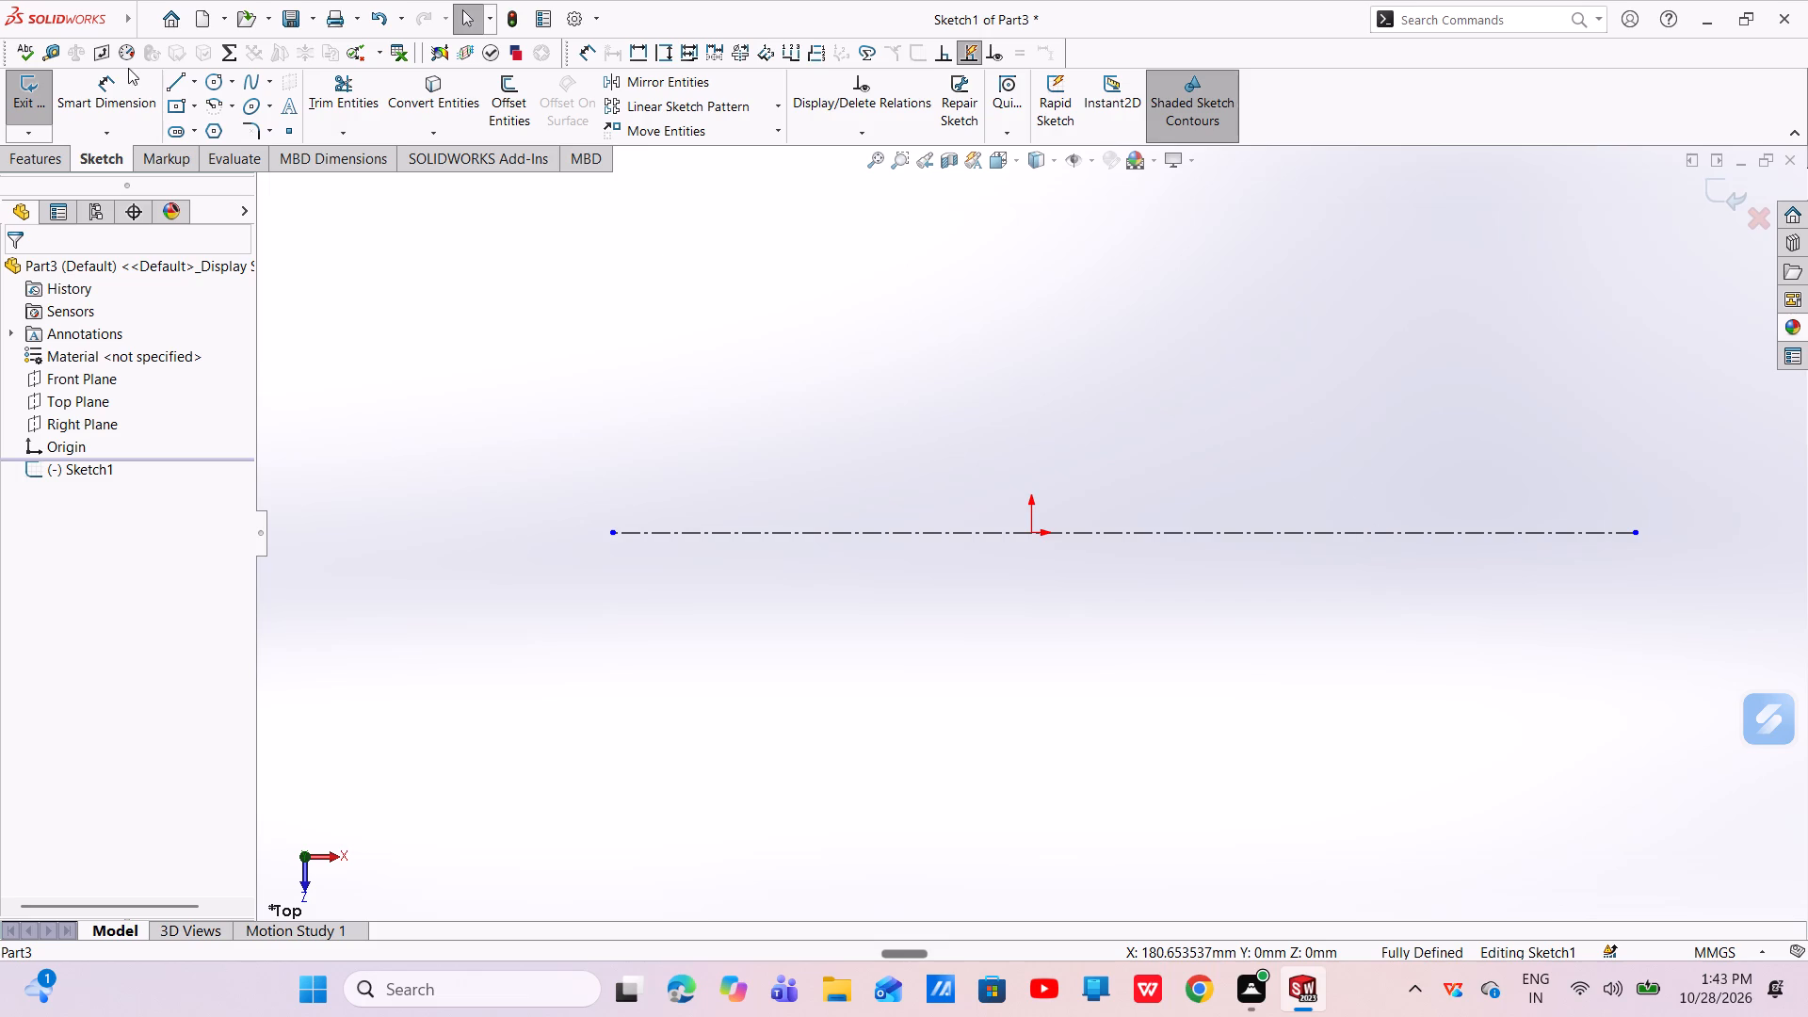
Sketch a vertical centerline through the origin, extending above and below the horizontal centerline.
click(193, 89)
click(226, 130)
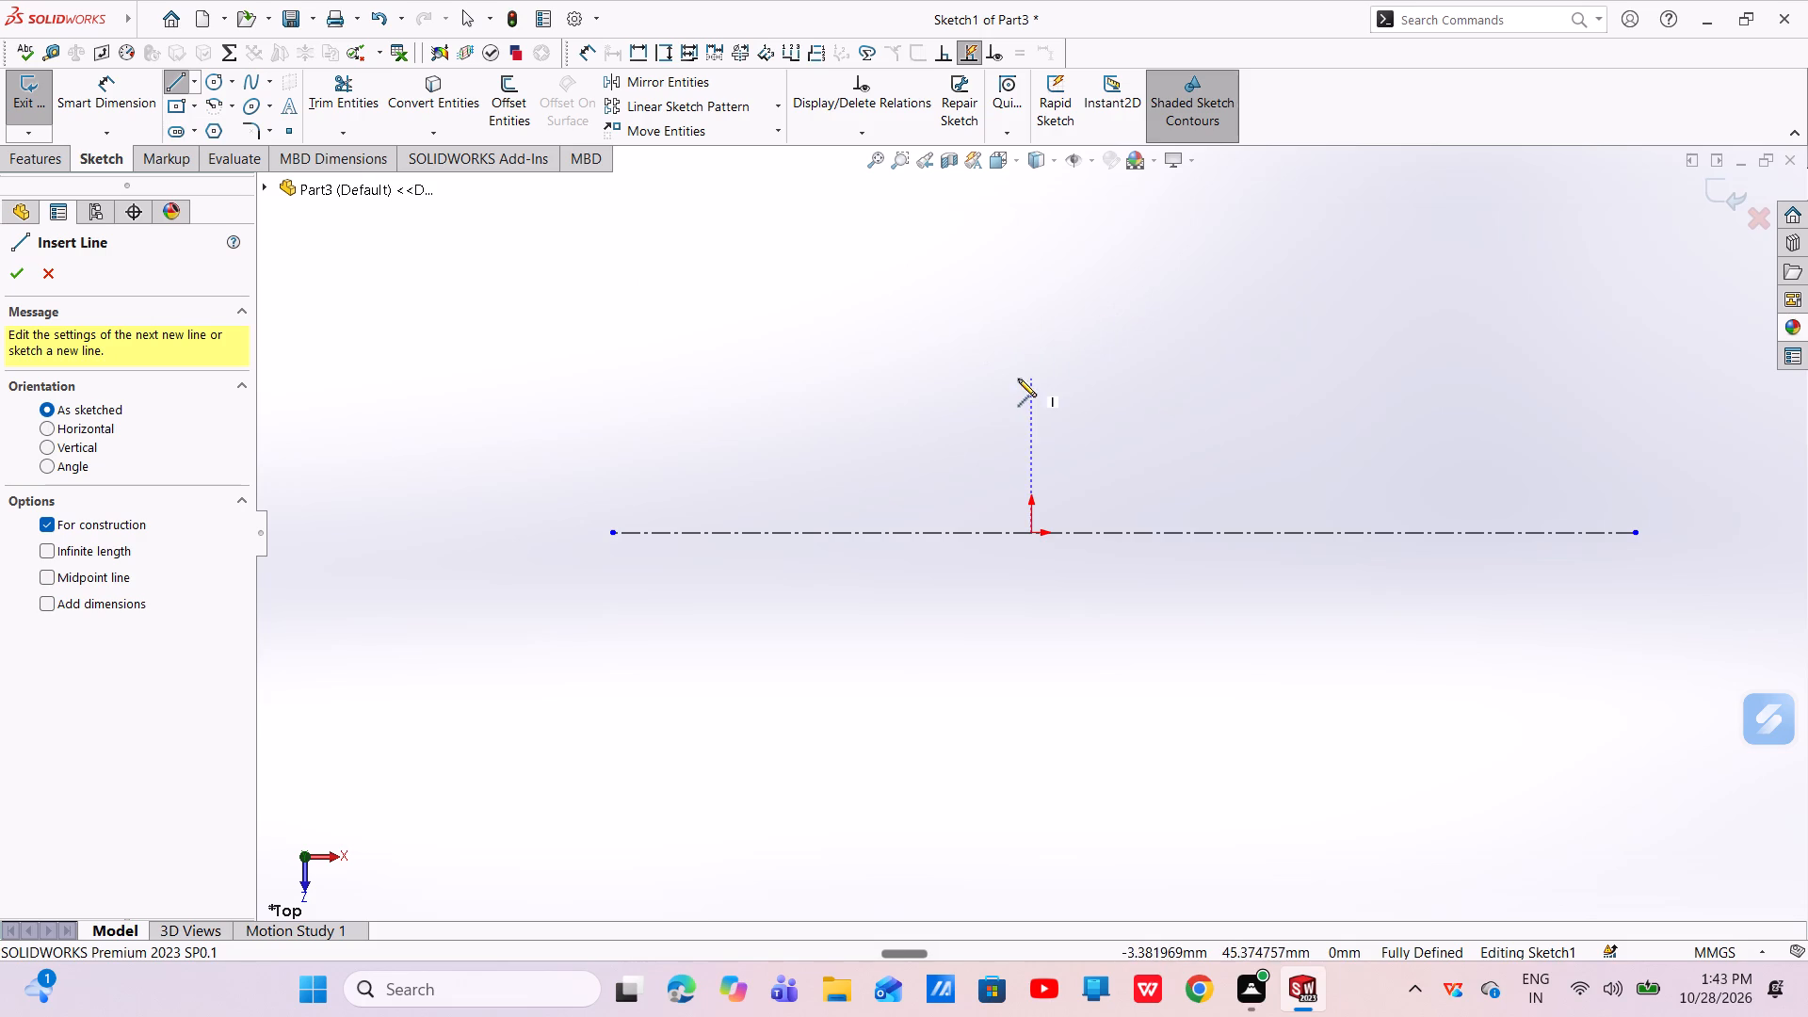
click(1033, 336)
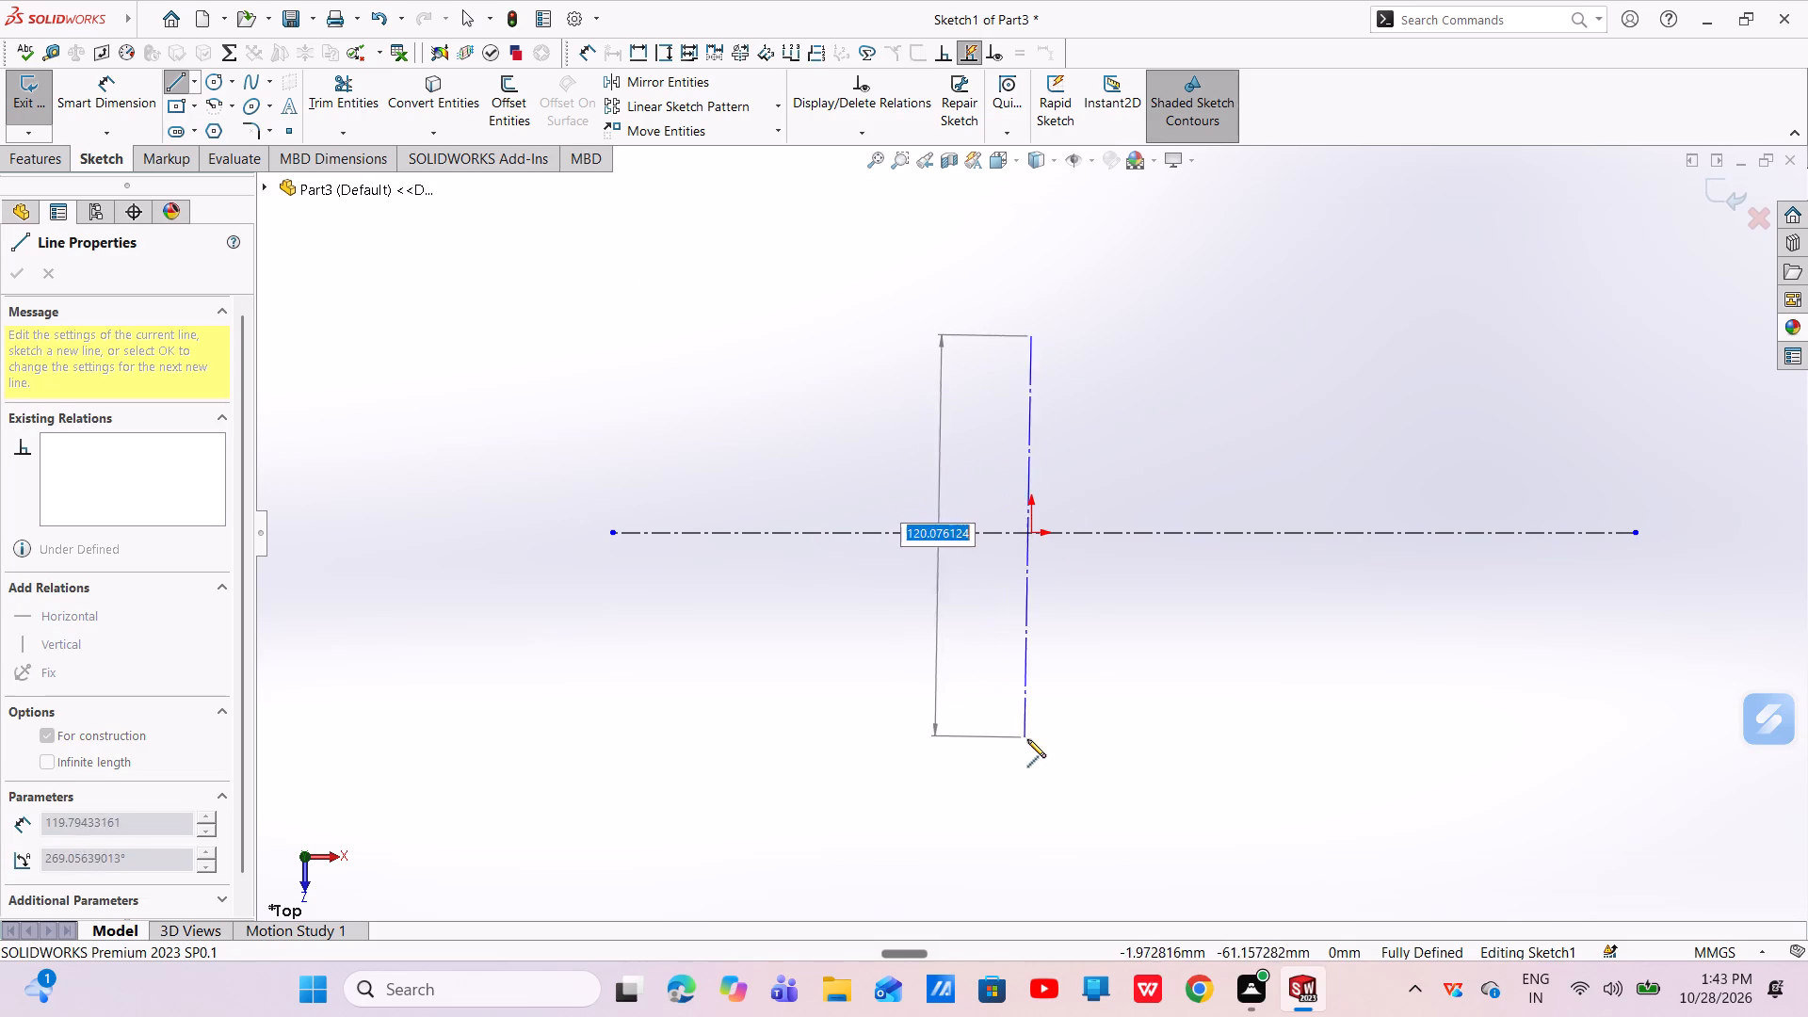
click(1035, 776)
right_click(1035, 769)
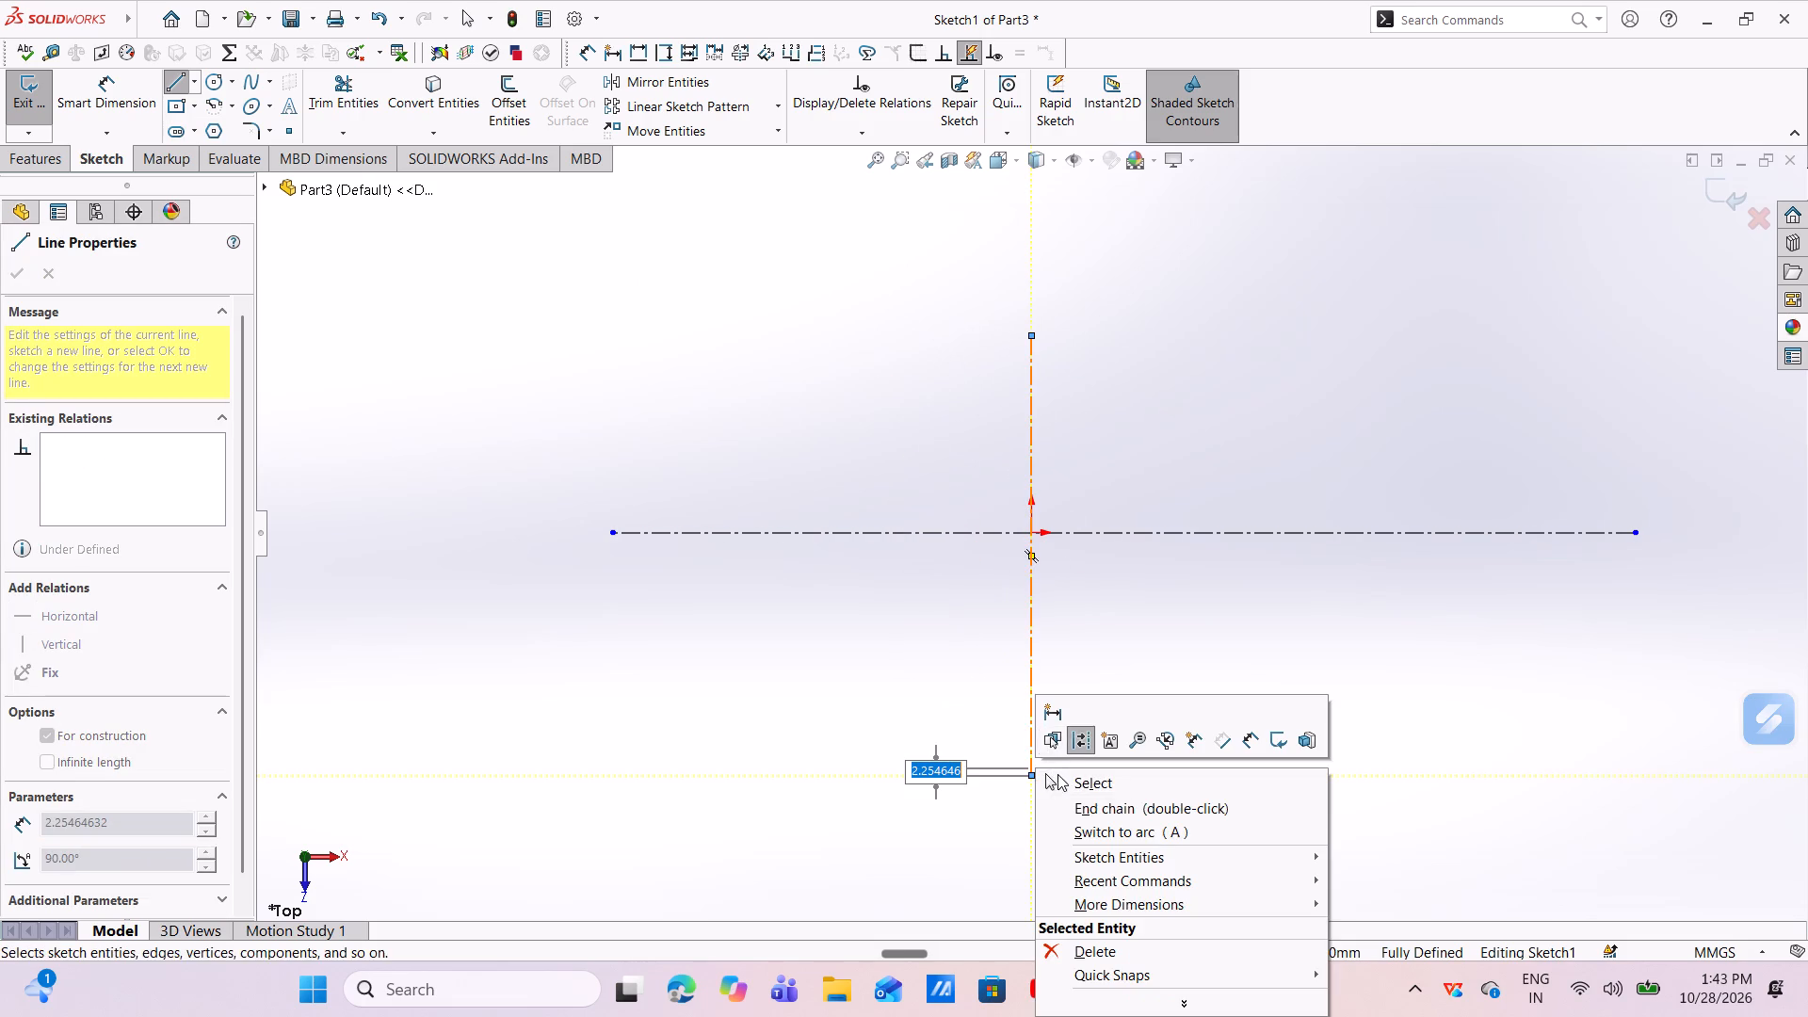
click(1062, 782)
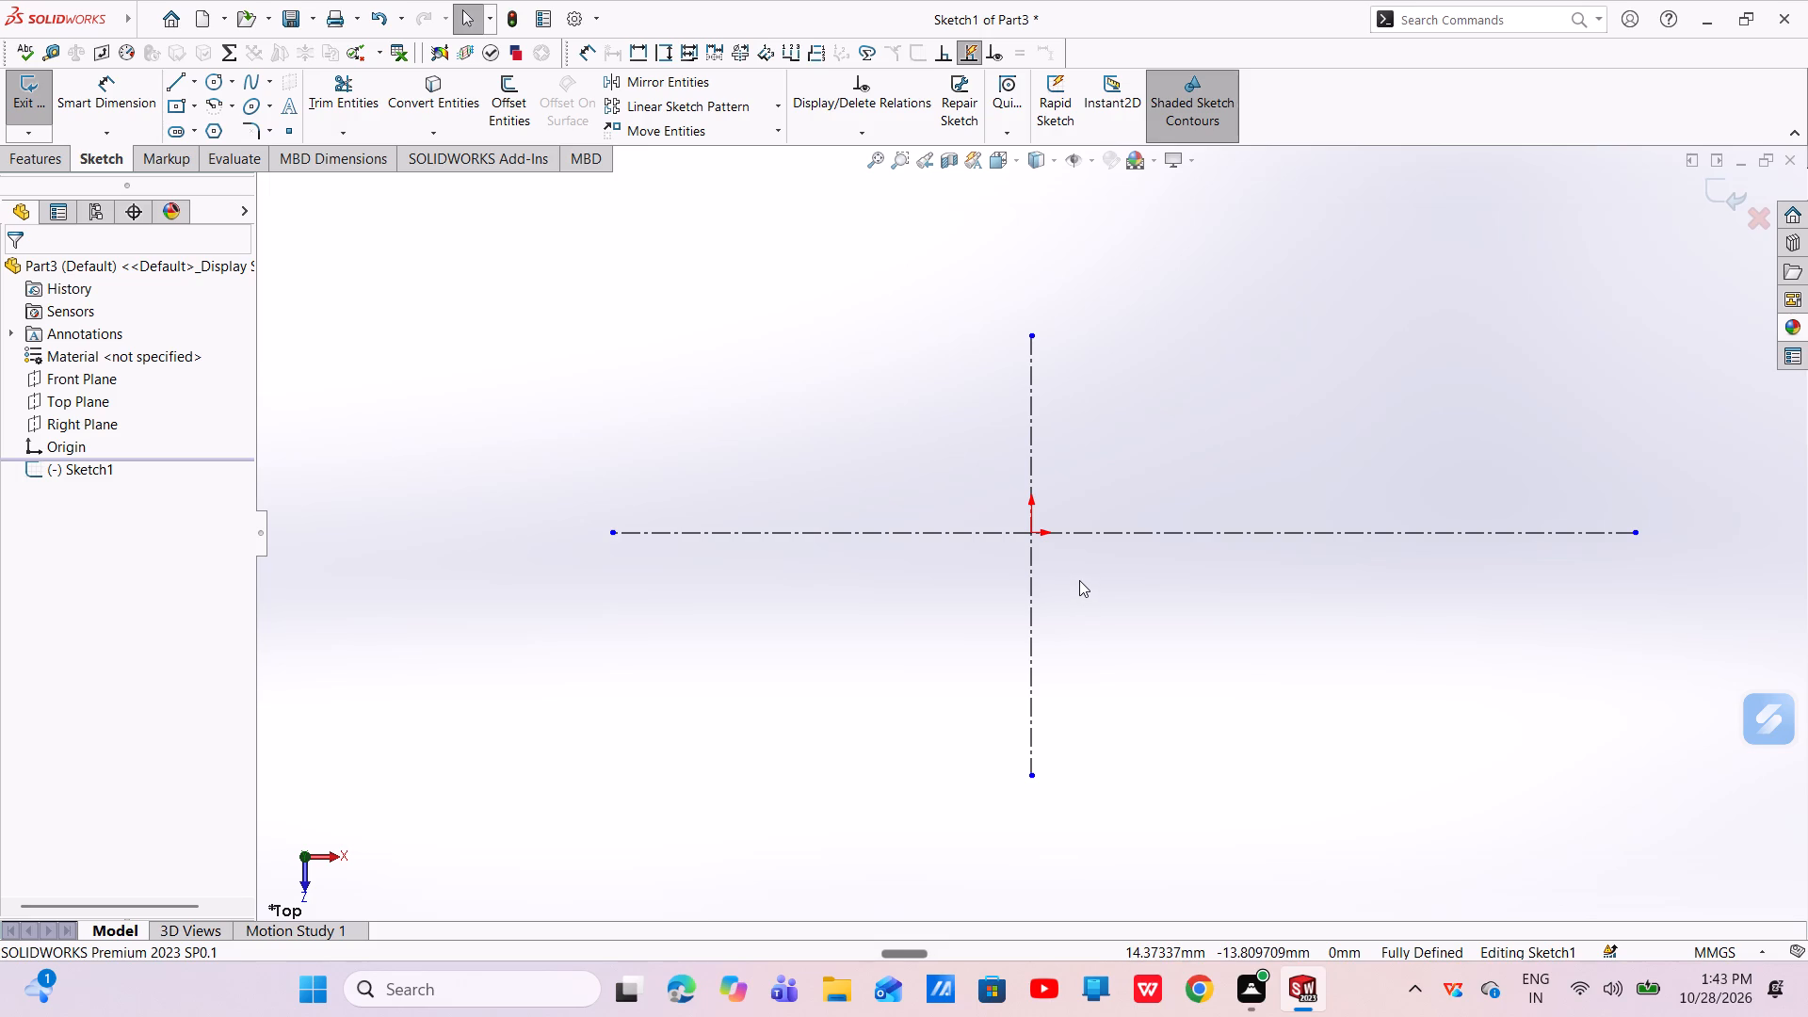
Select the horizontal centerline in the sketch.
click(1164, 532)
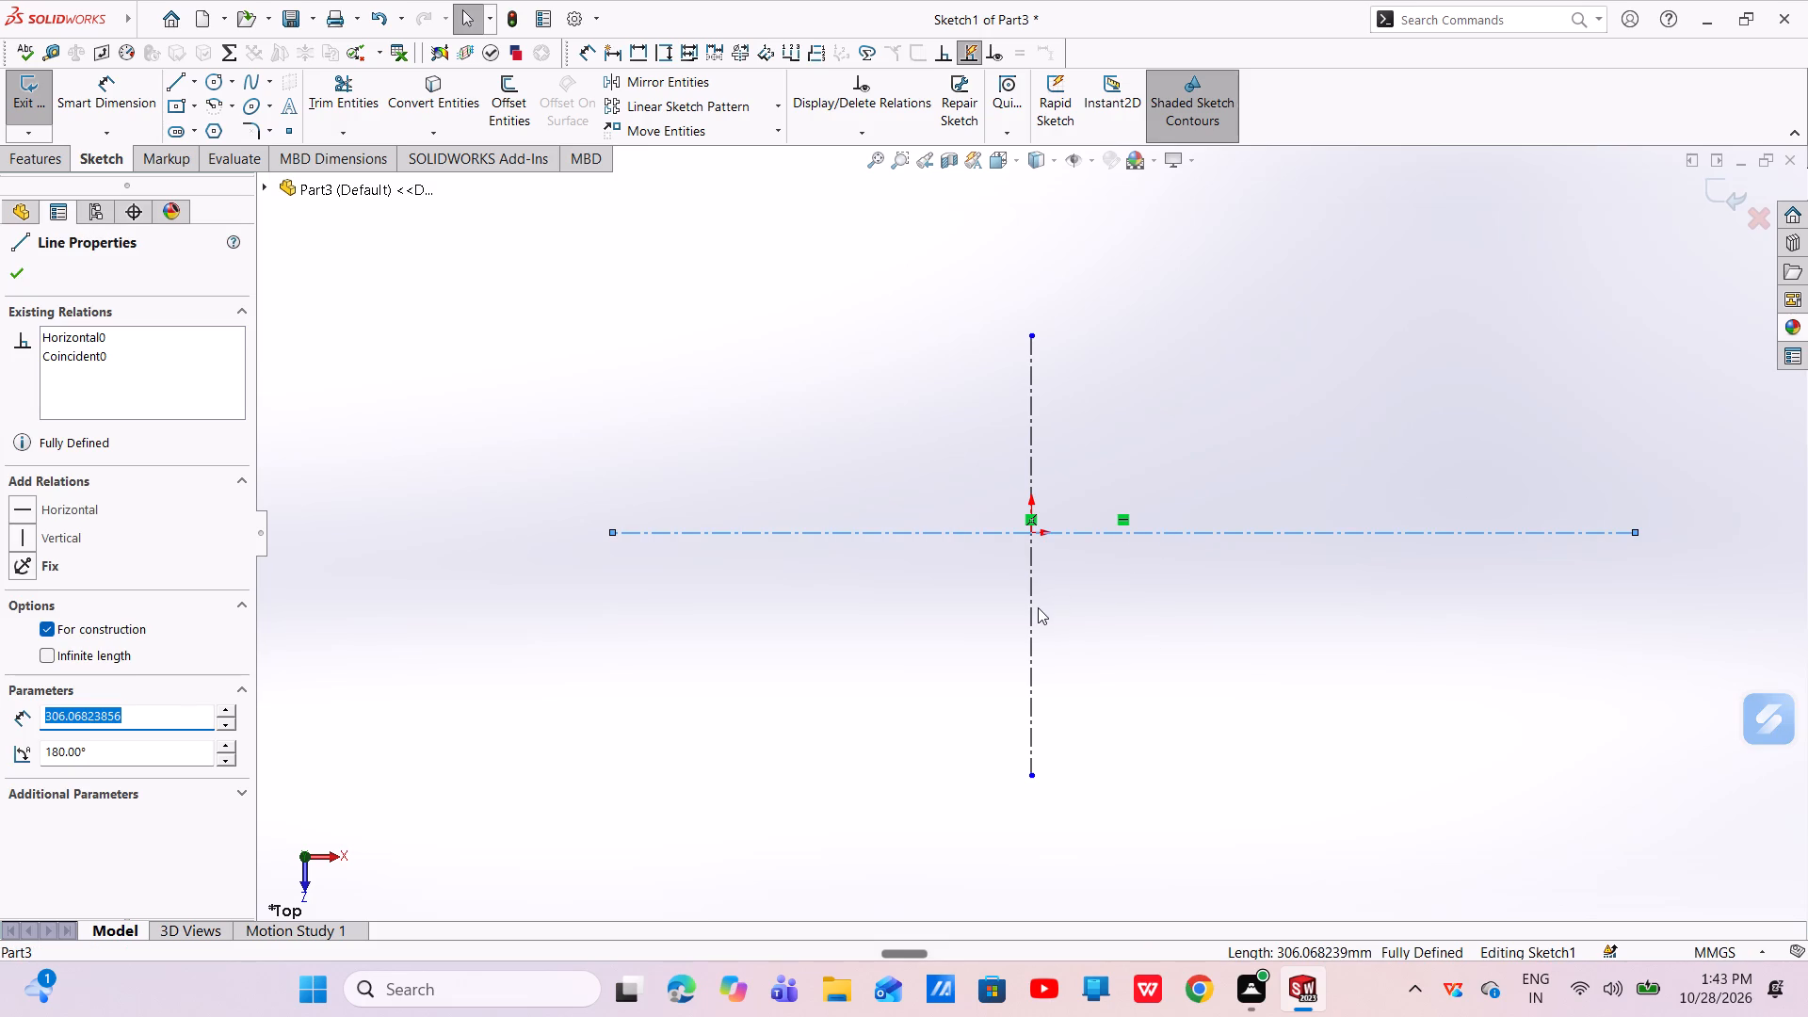
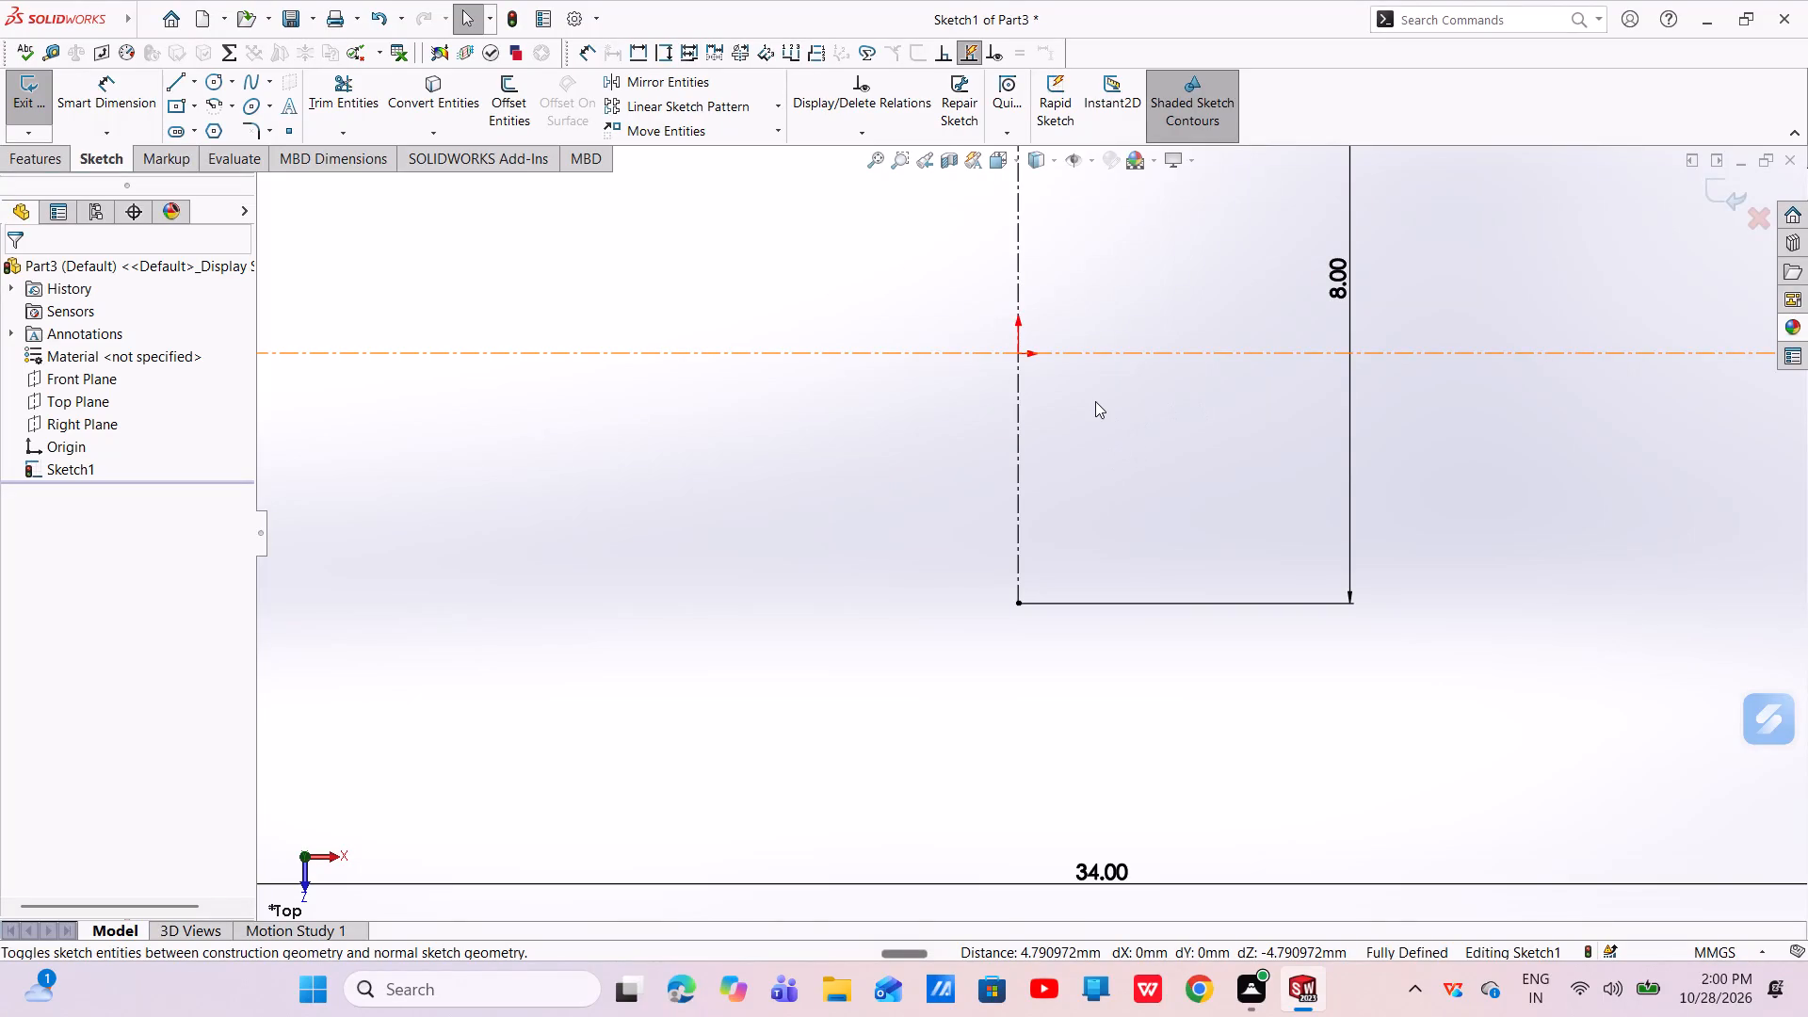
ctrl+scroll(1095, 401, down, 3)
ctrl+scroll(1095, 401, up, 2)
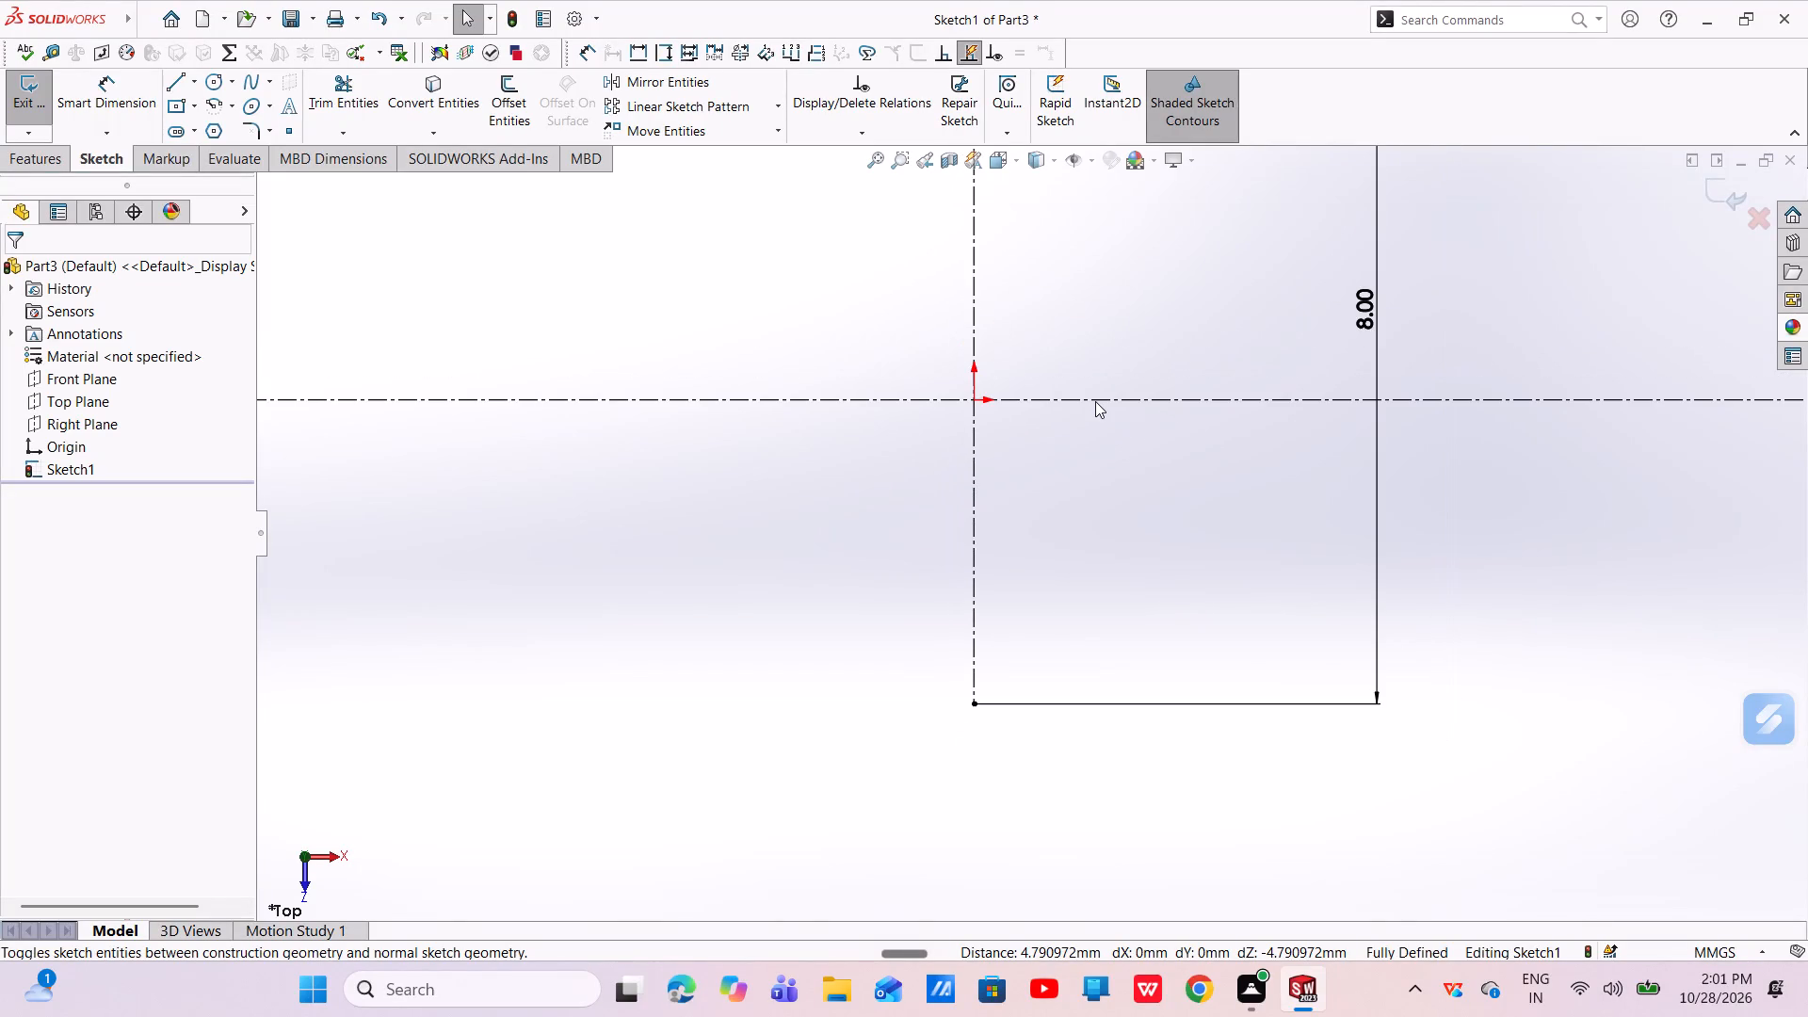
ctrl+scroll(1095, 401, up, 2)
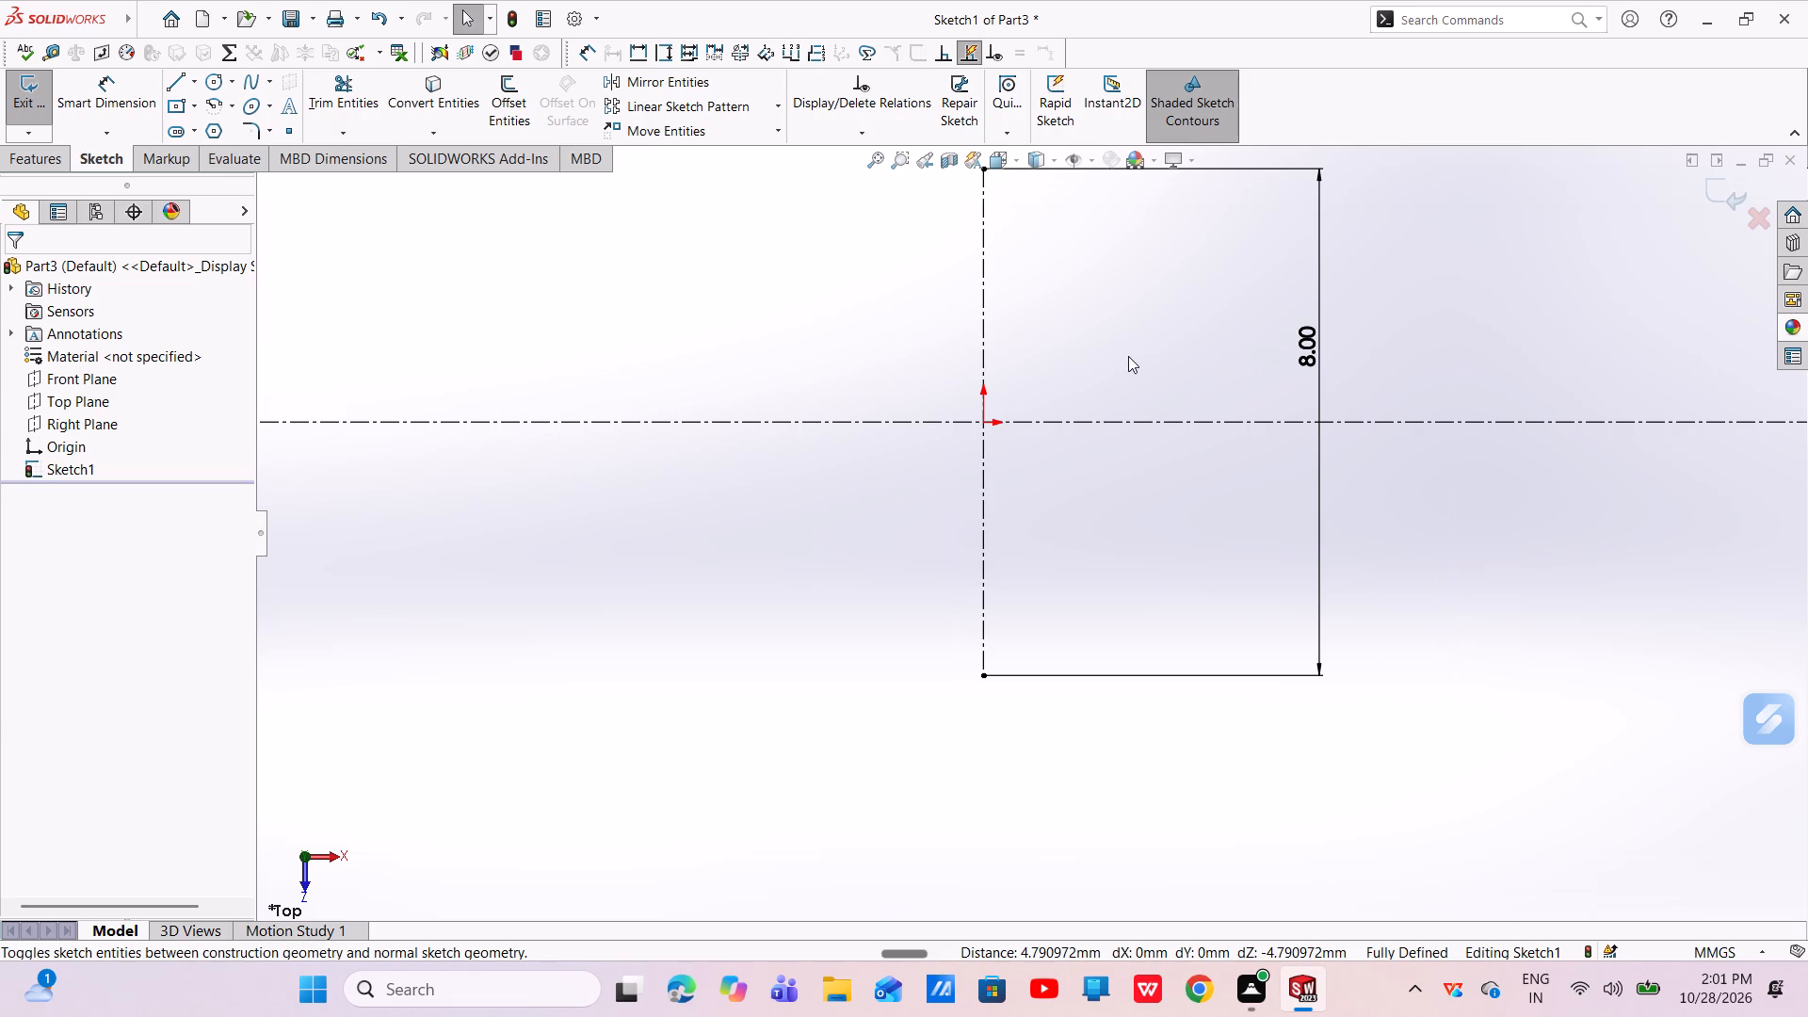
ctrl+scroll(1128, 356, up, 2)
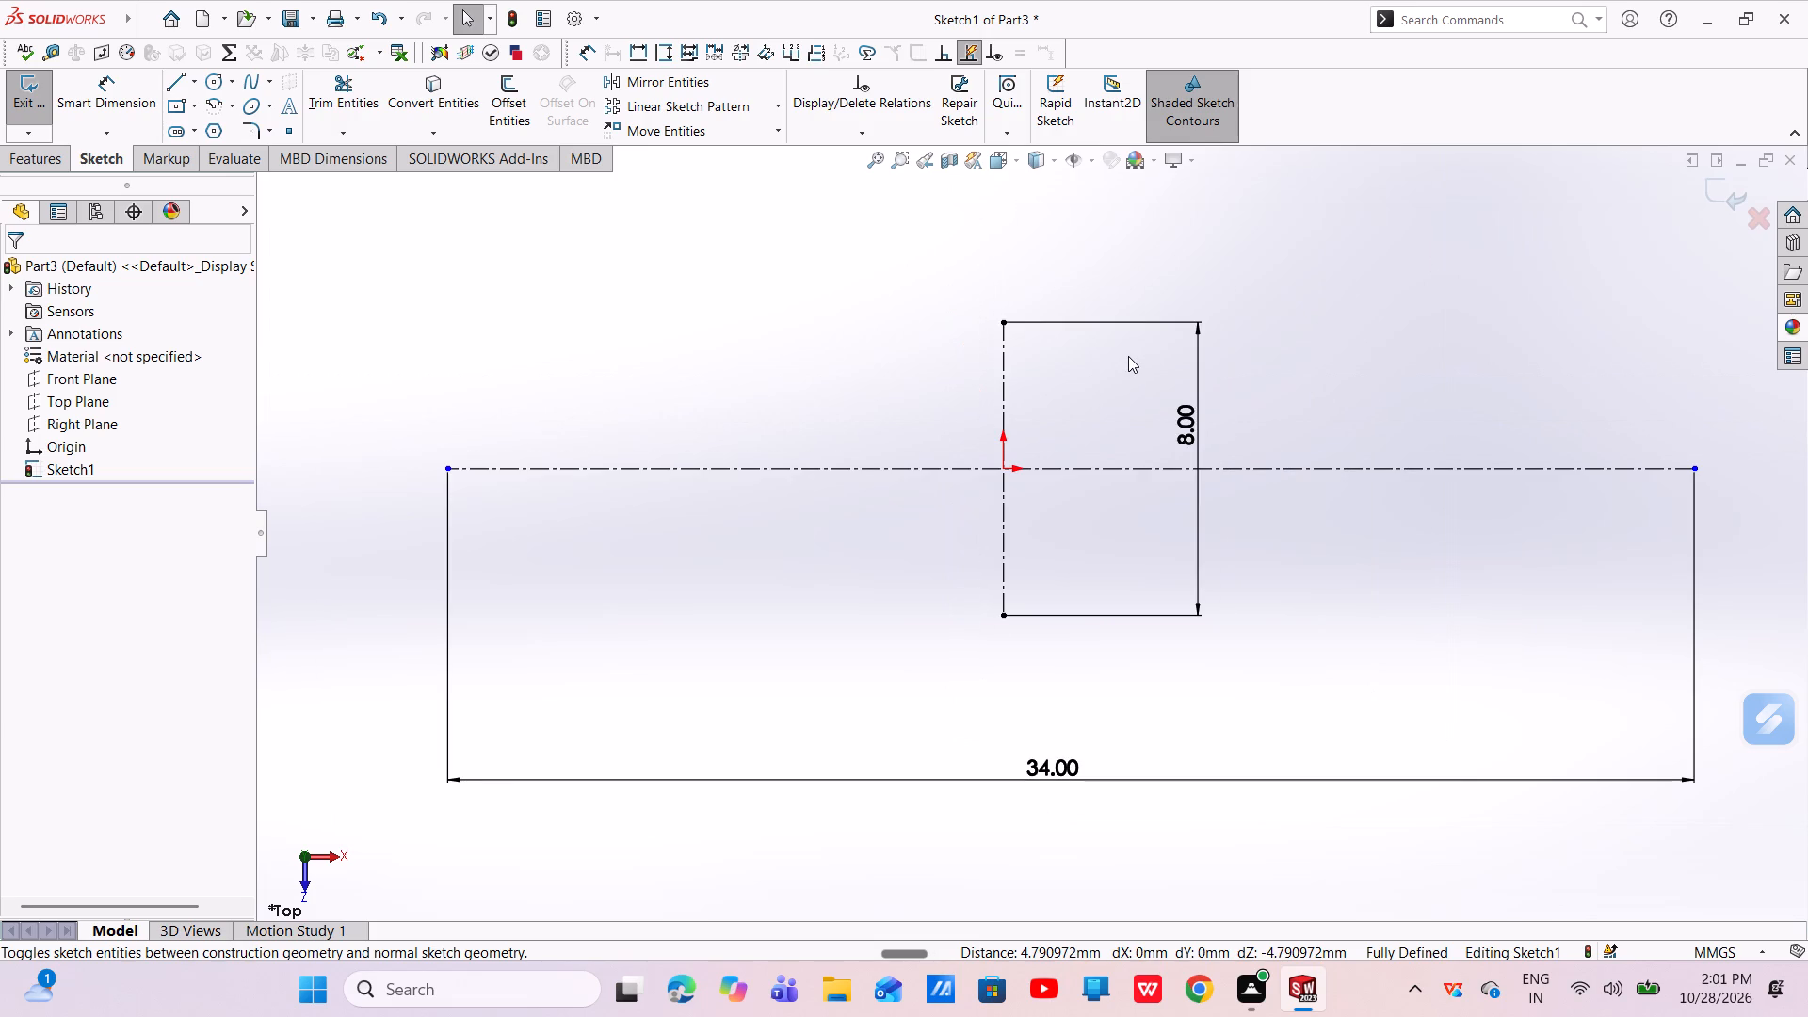
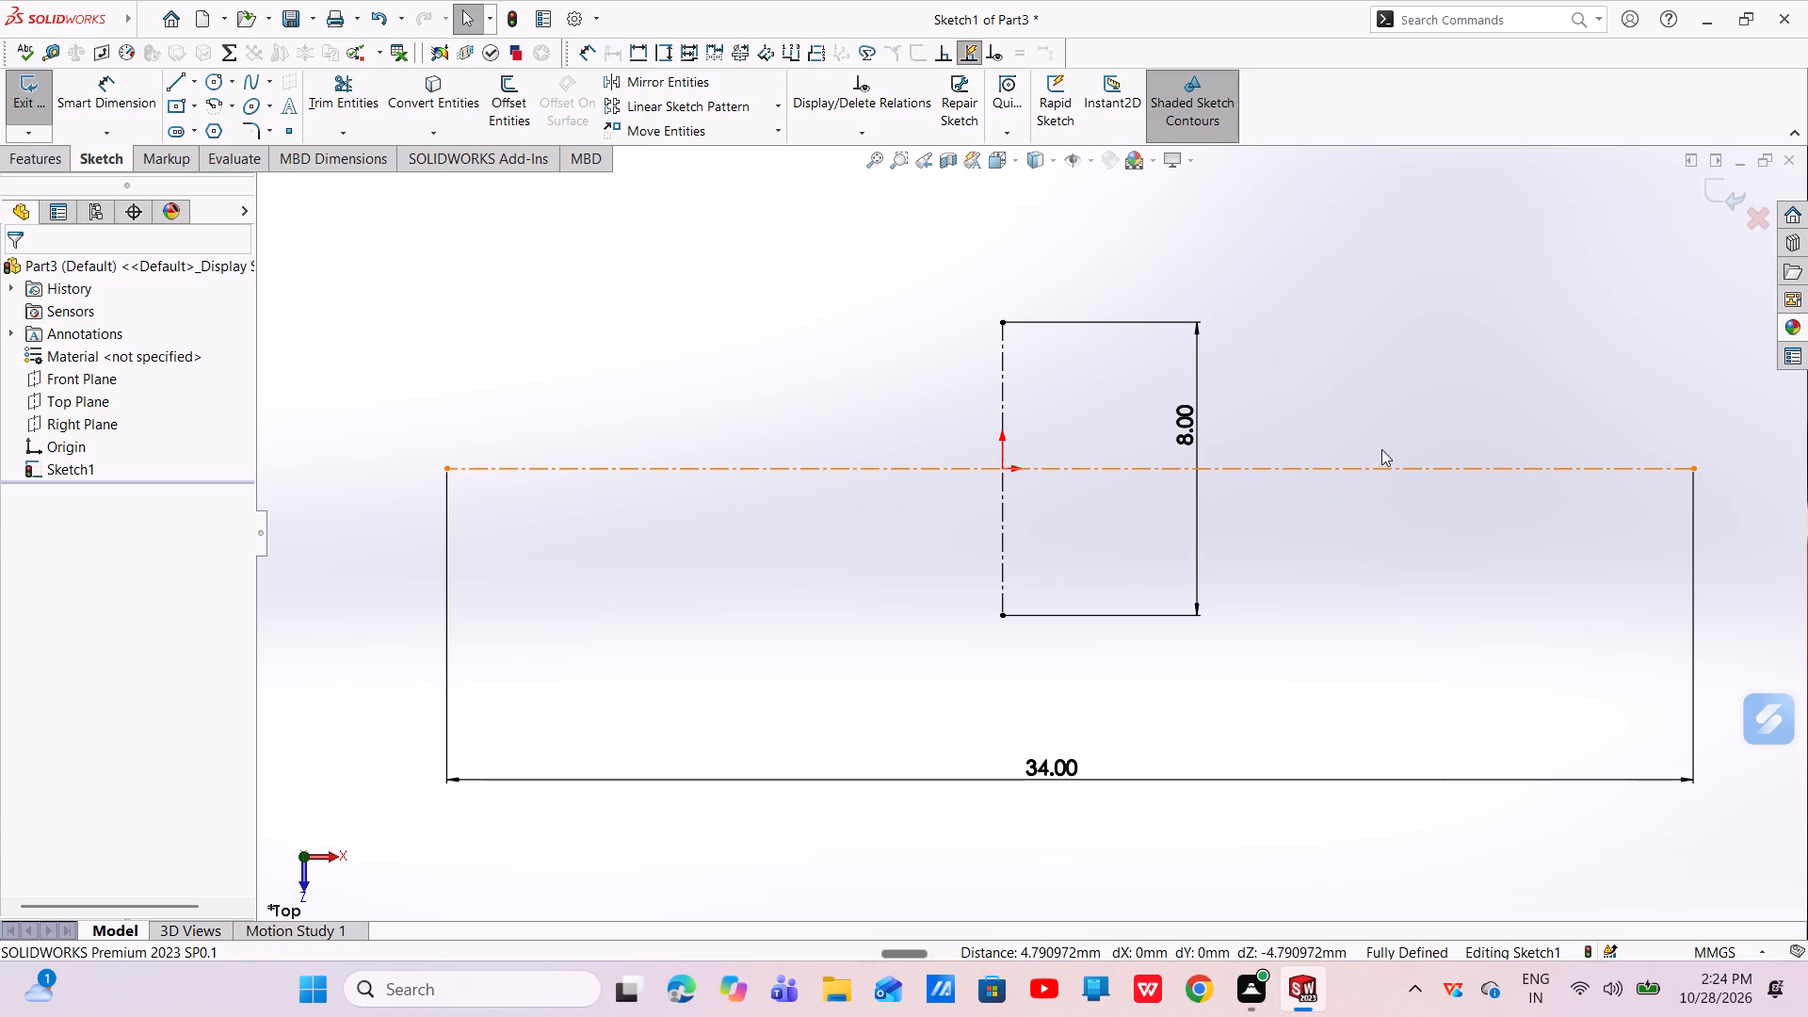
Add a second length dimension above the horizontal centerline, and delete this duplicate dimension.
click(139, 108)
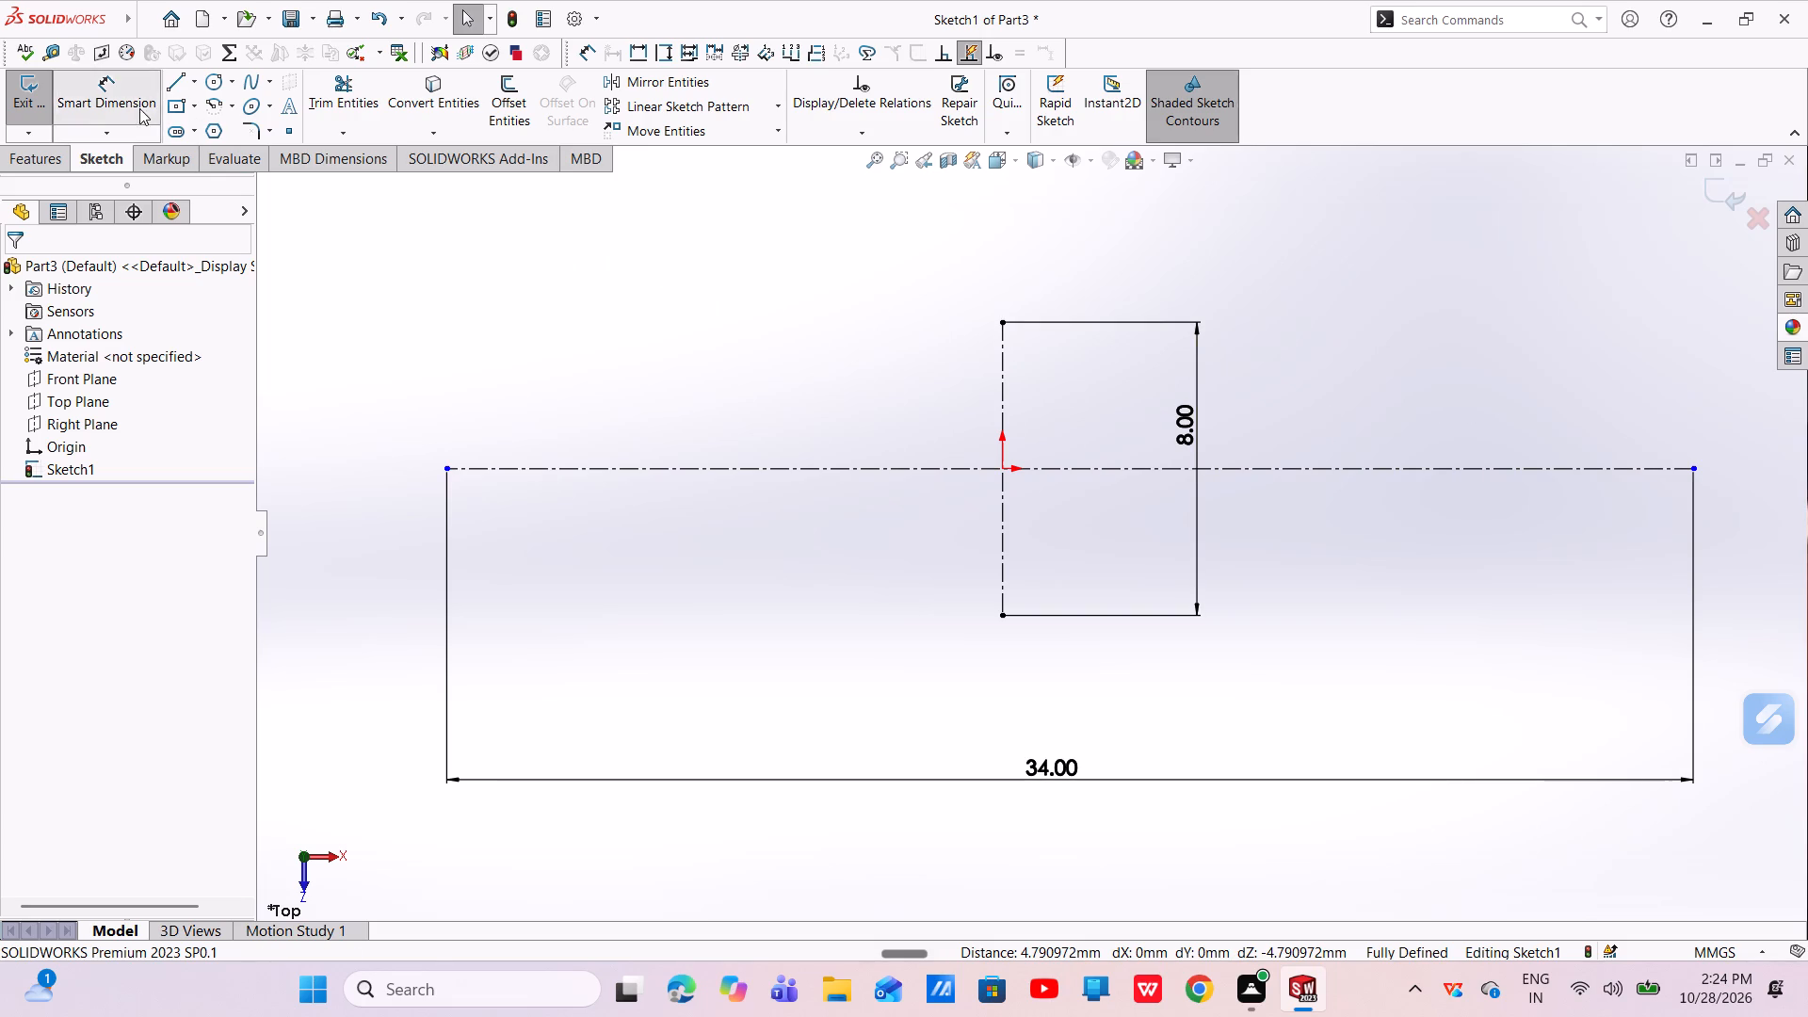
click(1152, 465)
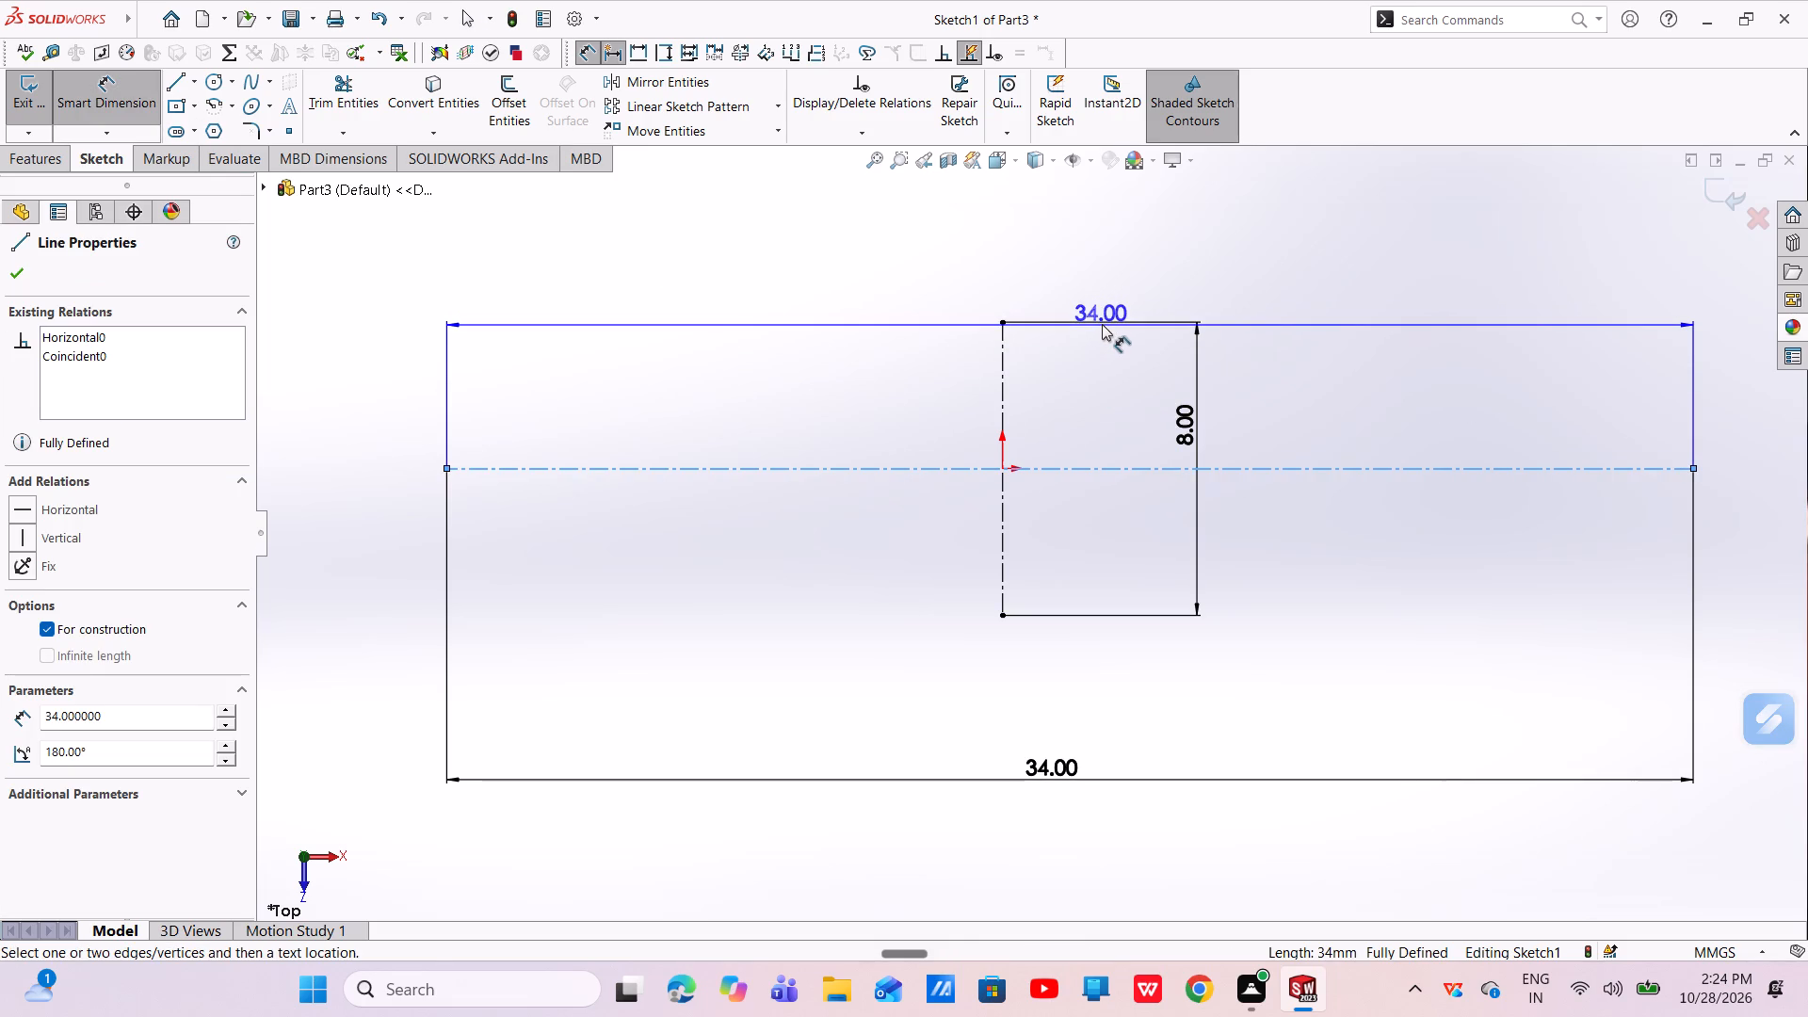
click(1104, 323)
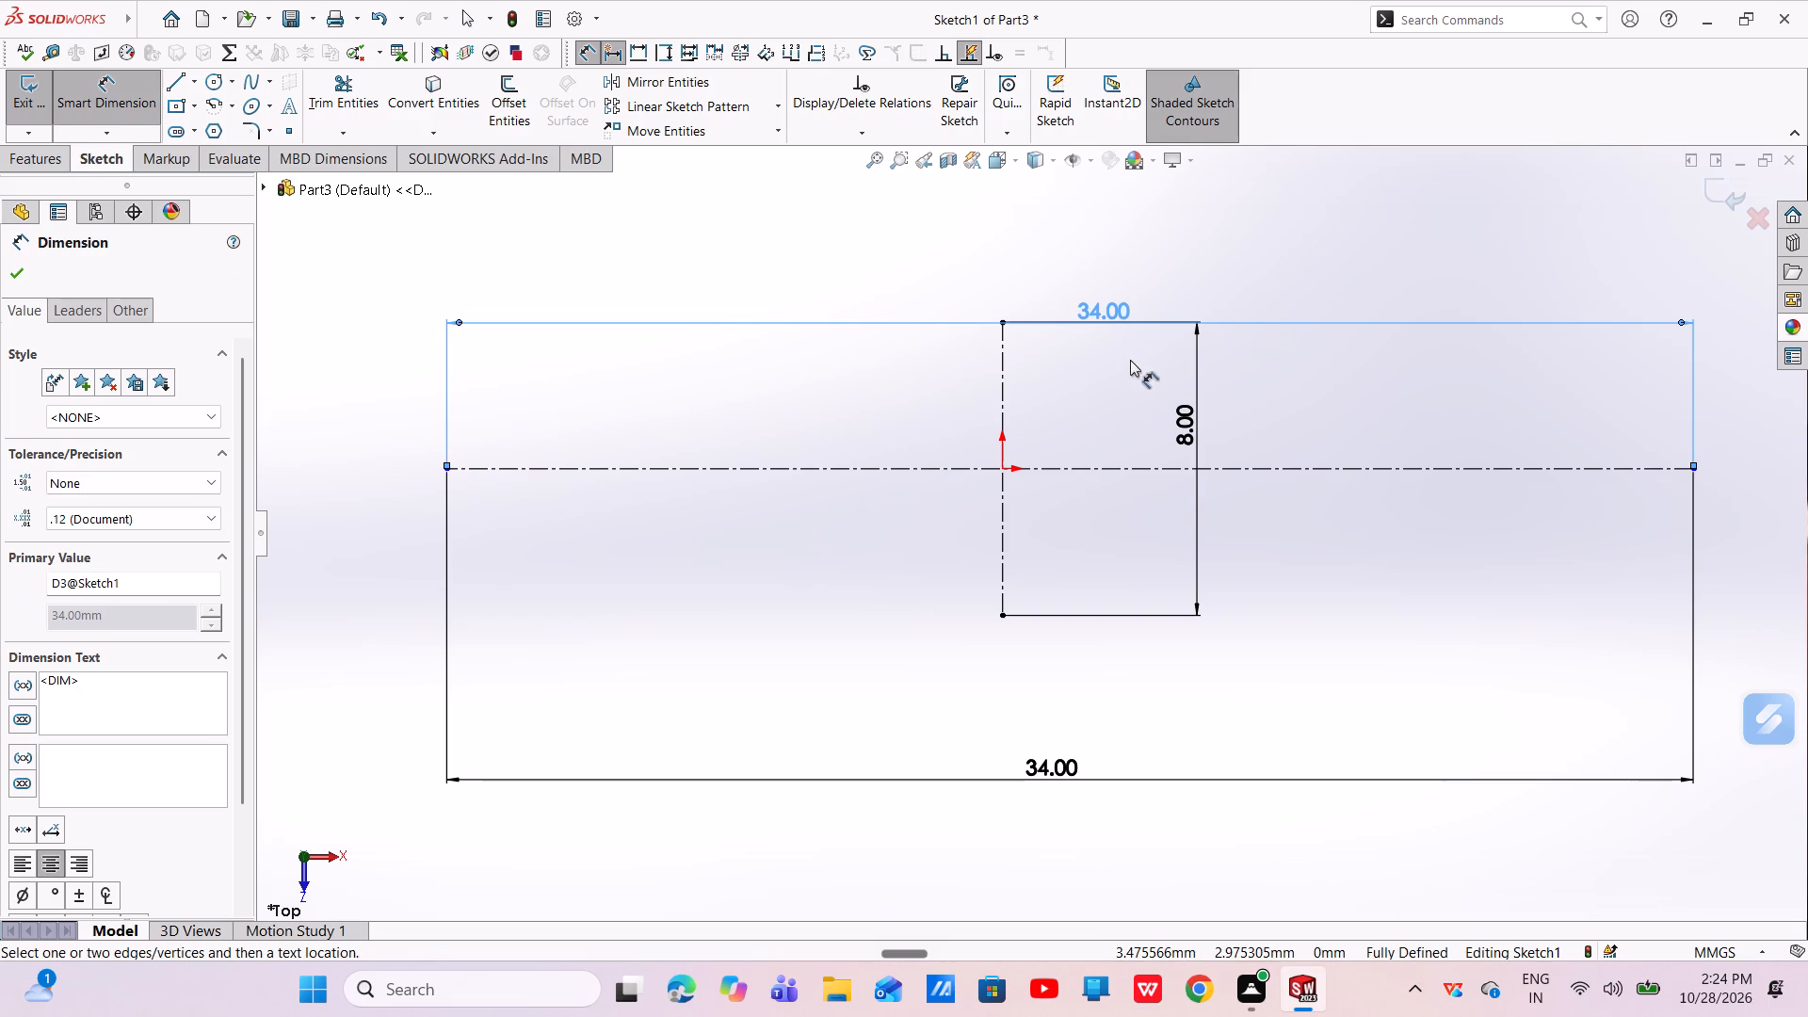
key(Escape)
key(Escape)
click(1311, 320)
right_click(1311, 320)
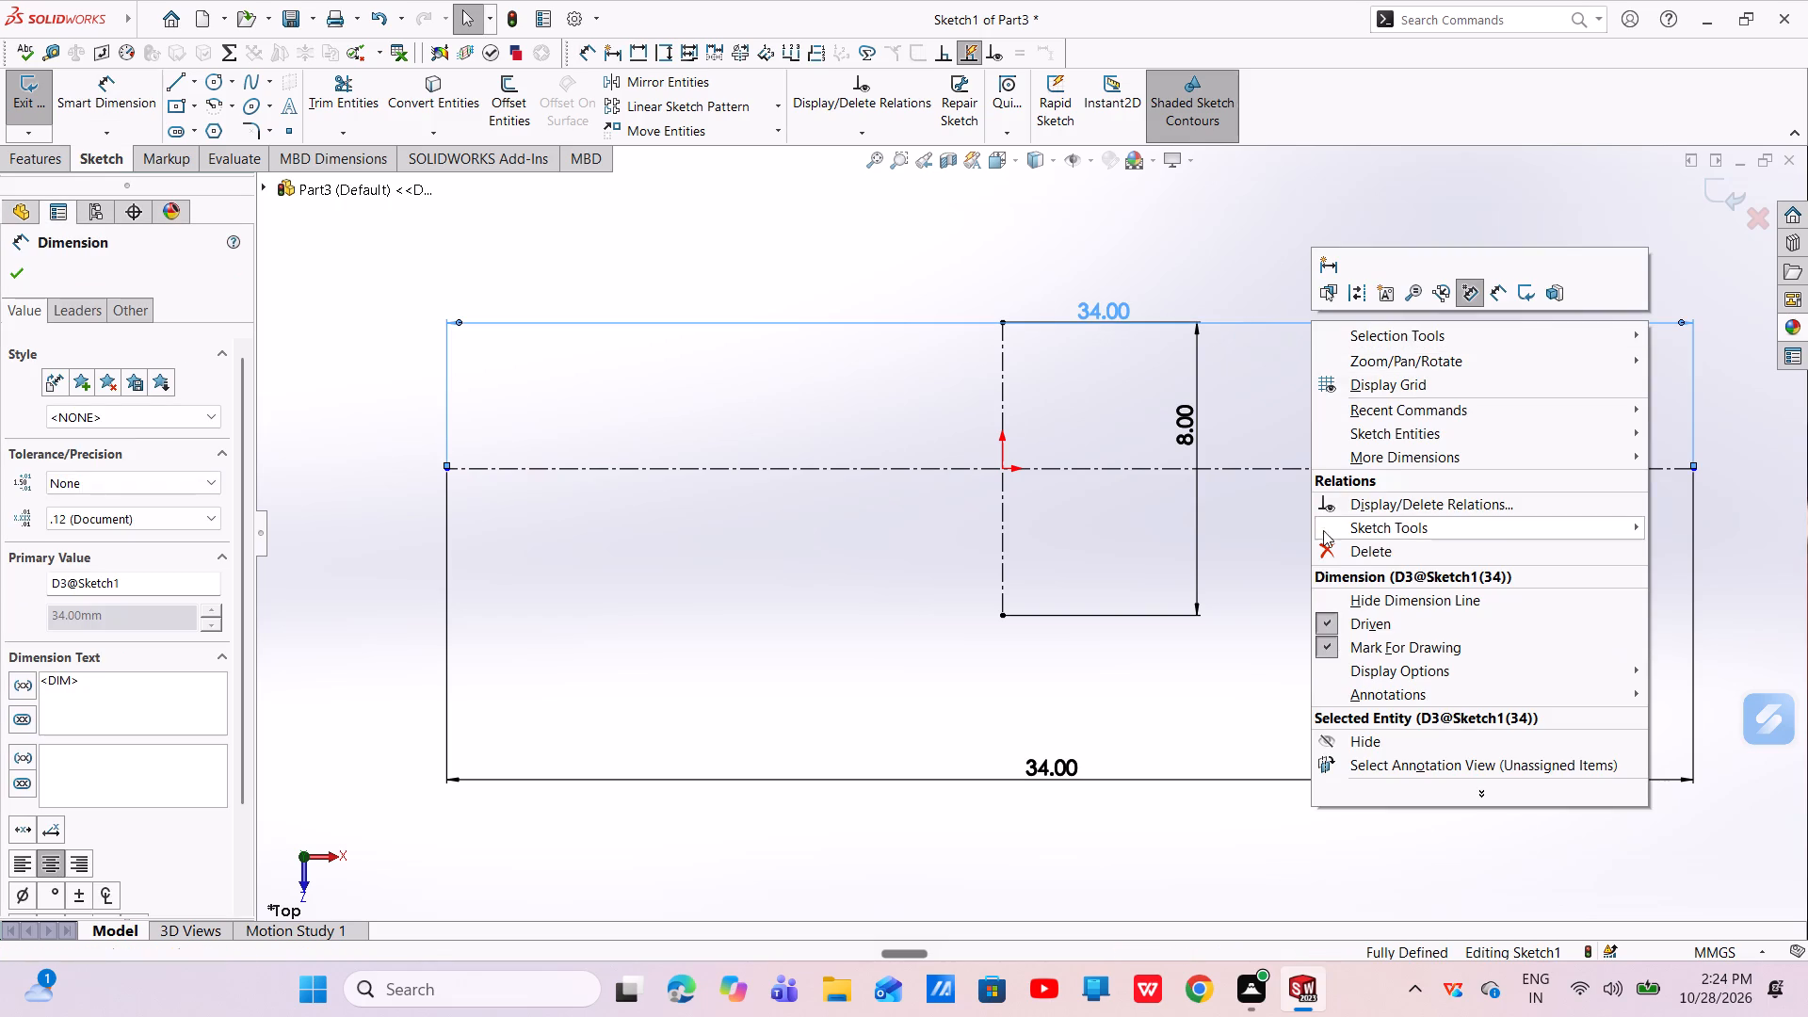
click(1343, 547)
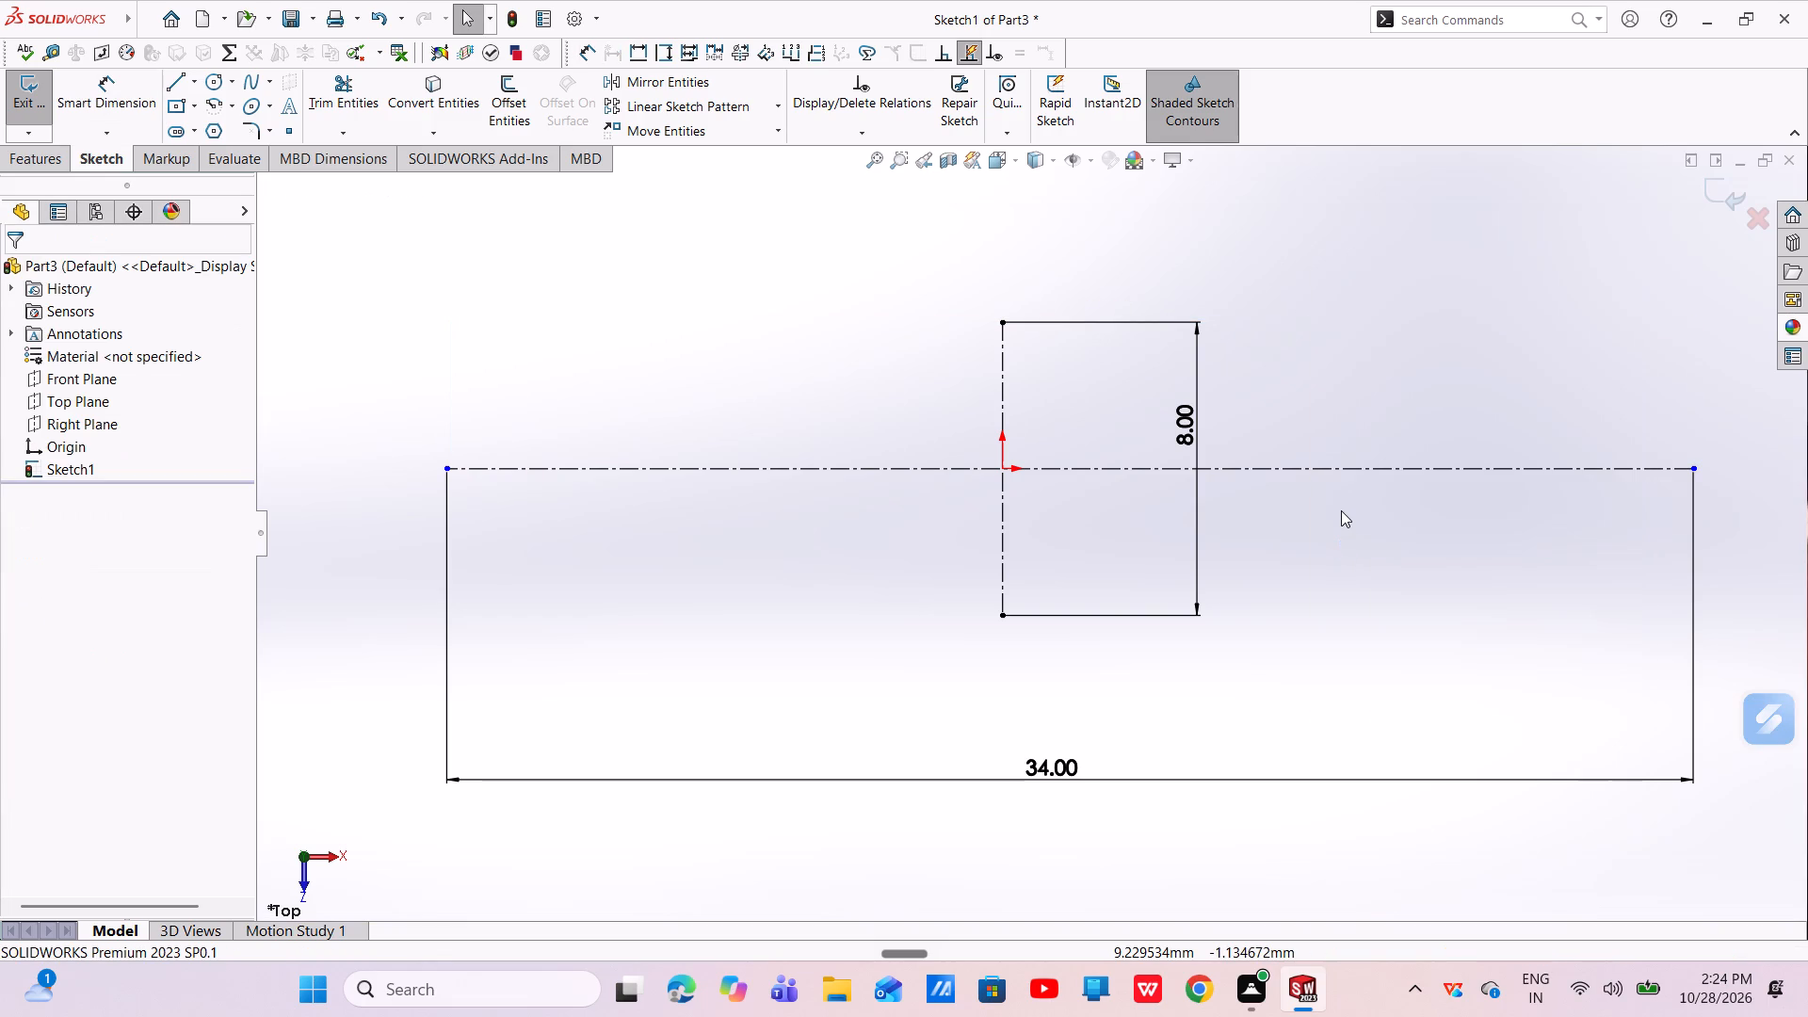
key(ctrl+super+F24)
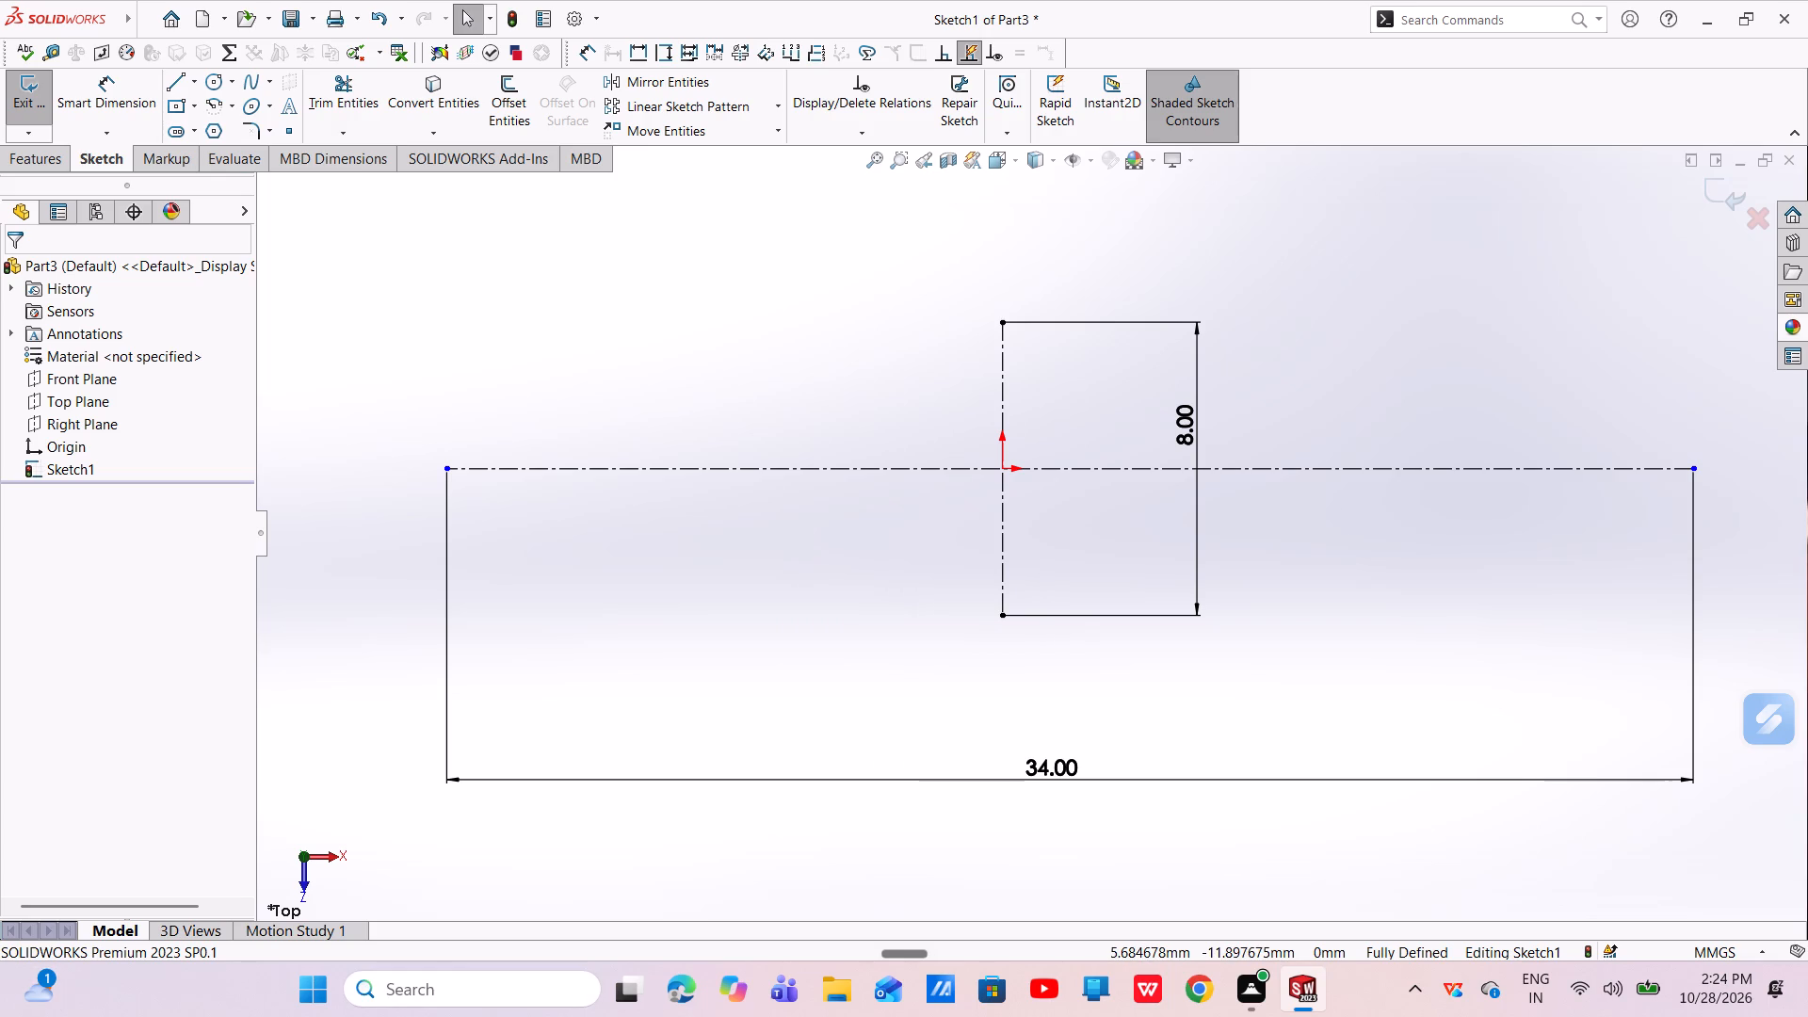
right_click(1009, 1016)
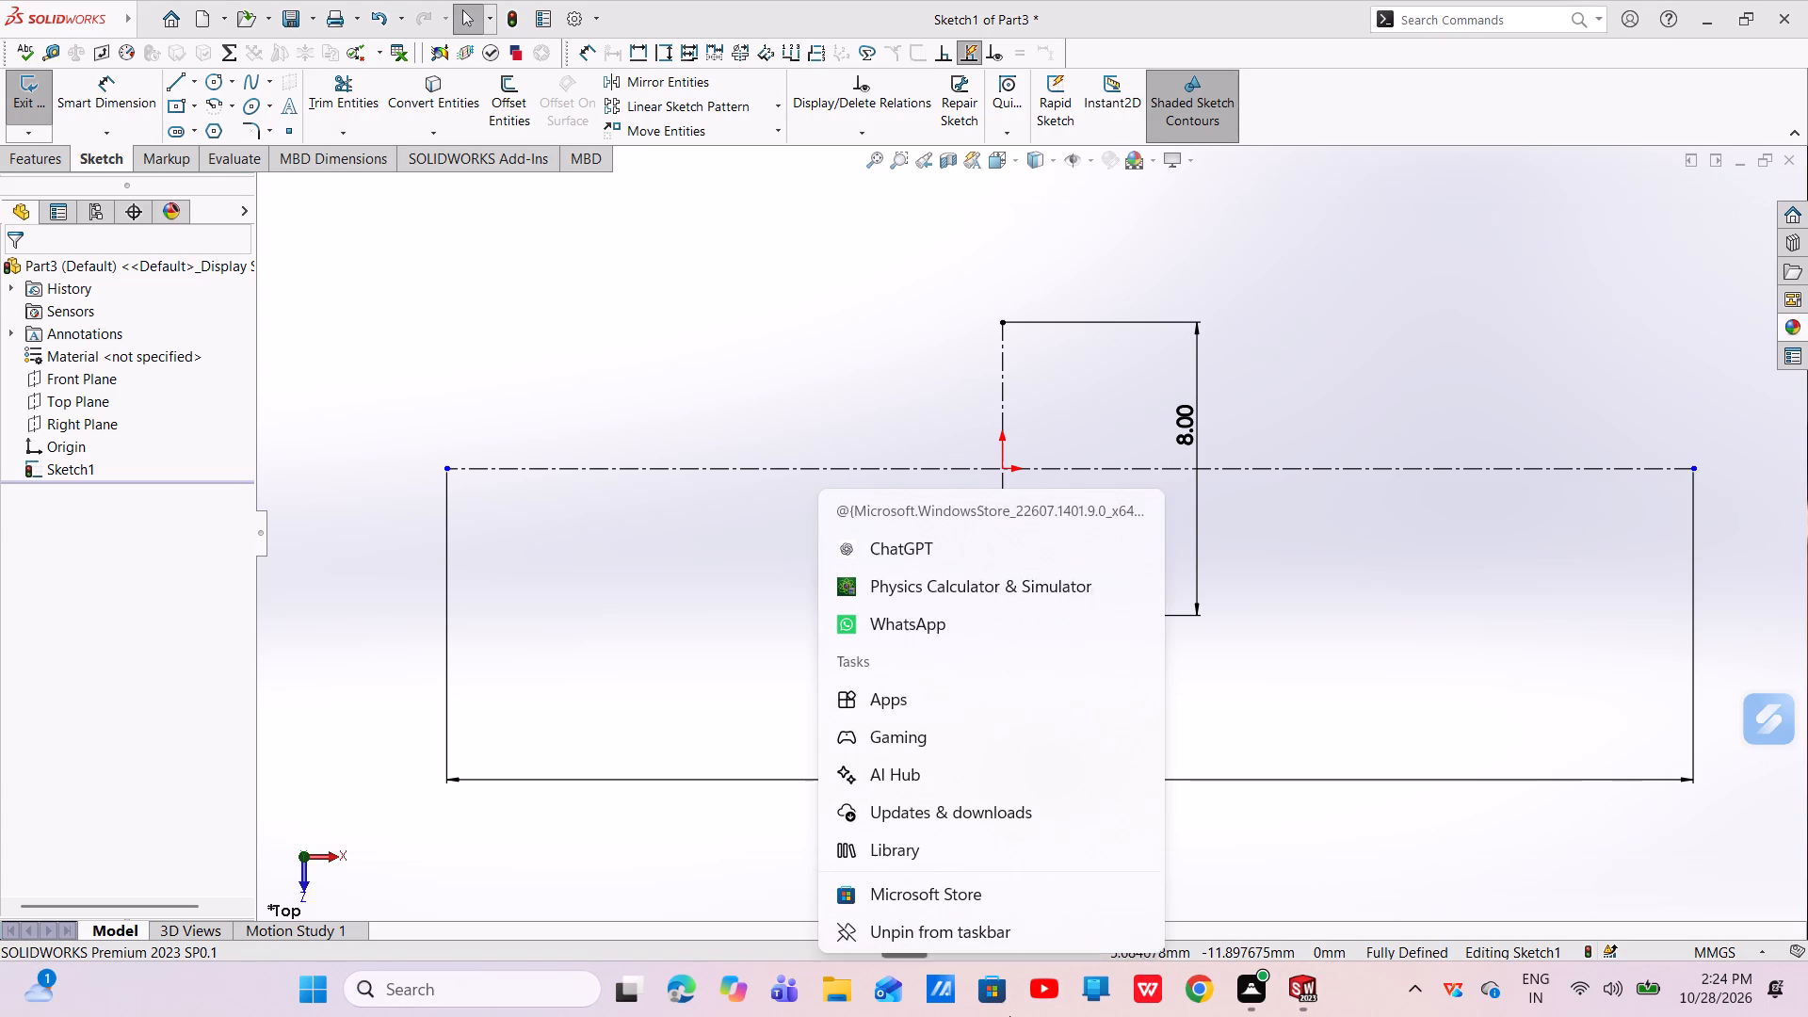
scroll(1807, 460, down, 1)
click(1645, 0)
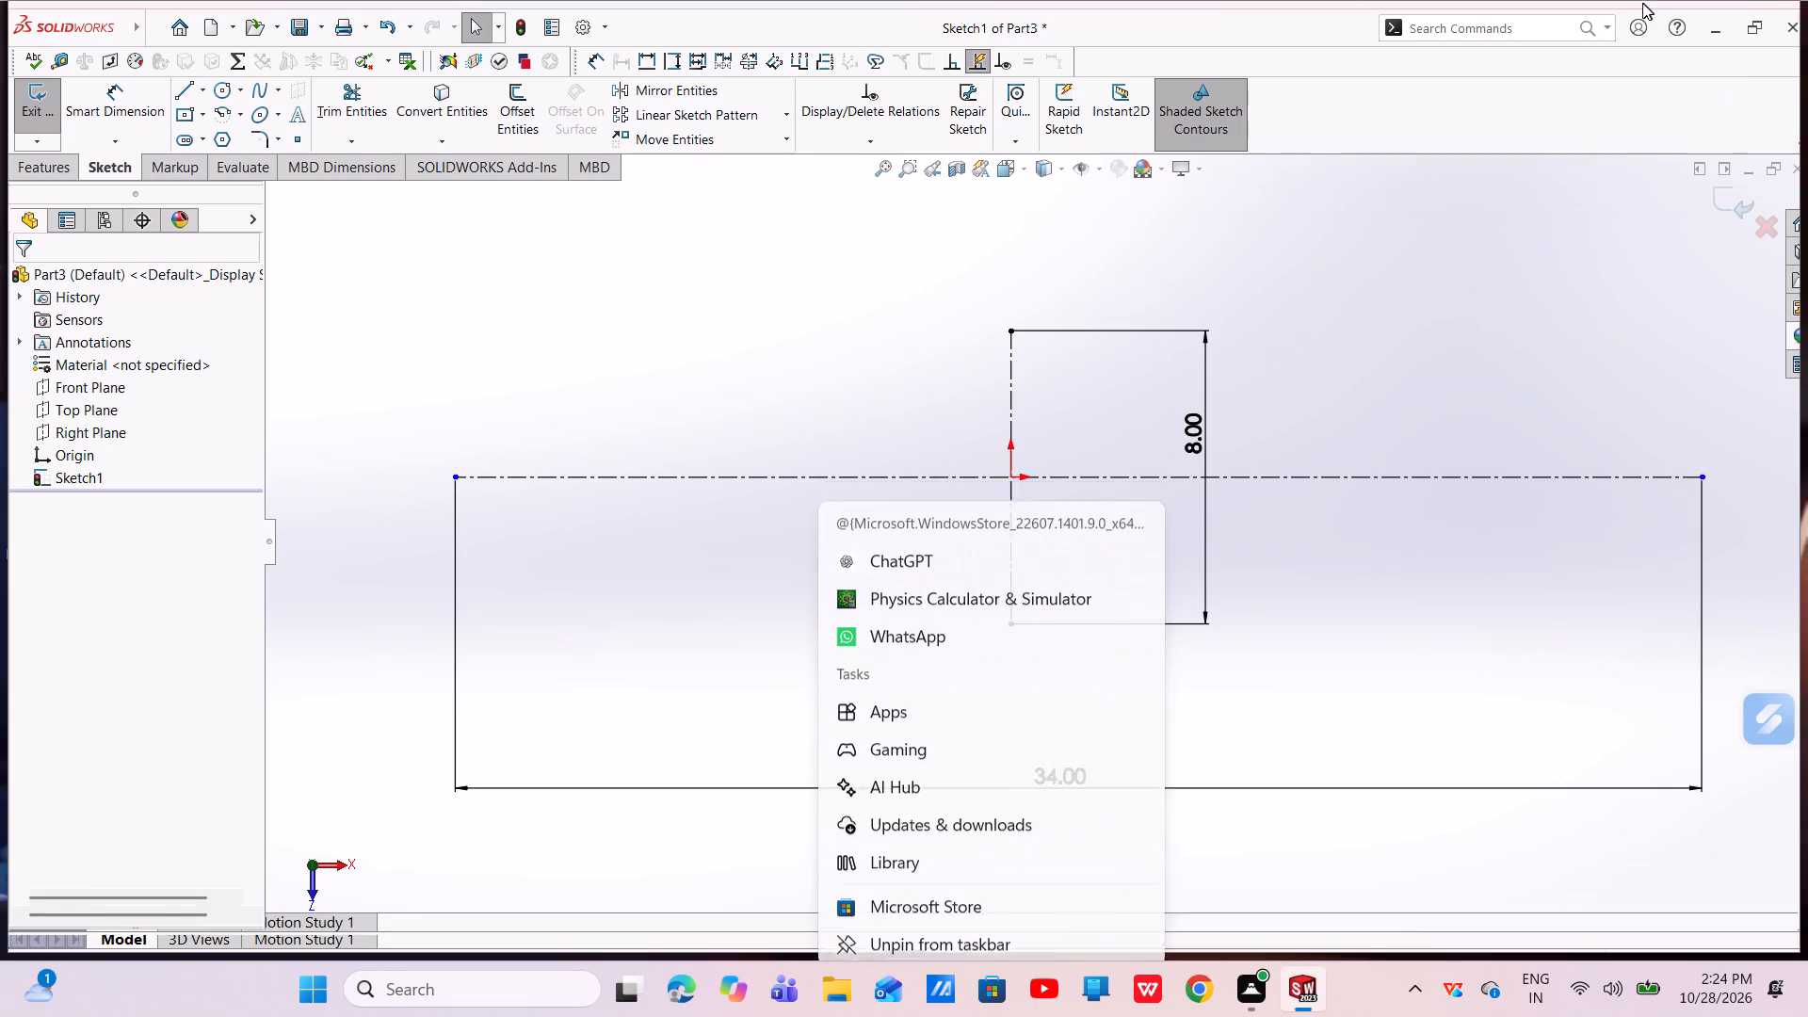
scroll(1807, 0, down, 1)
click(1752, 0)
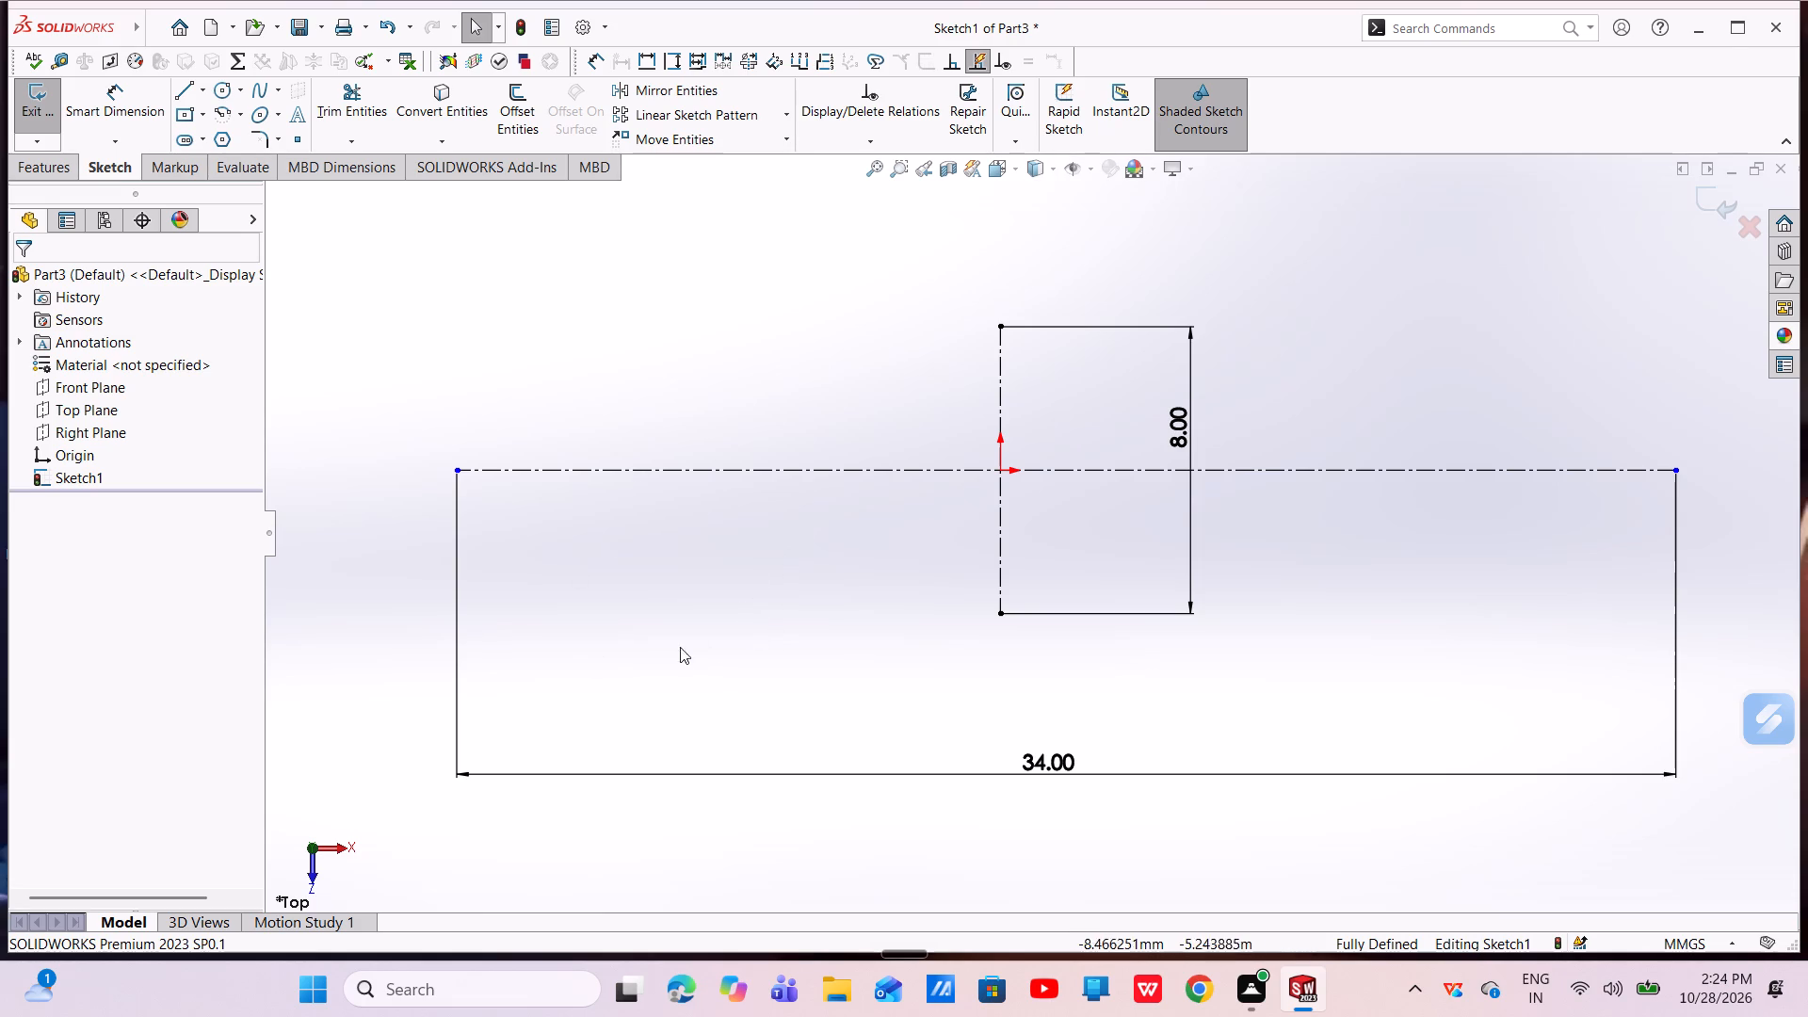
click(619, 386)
Sketch two concentric circles centred on the horizontal centerline's left endpoint, the outer one about 6.6 mm in diameter.
click(217, 89)
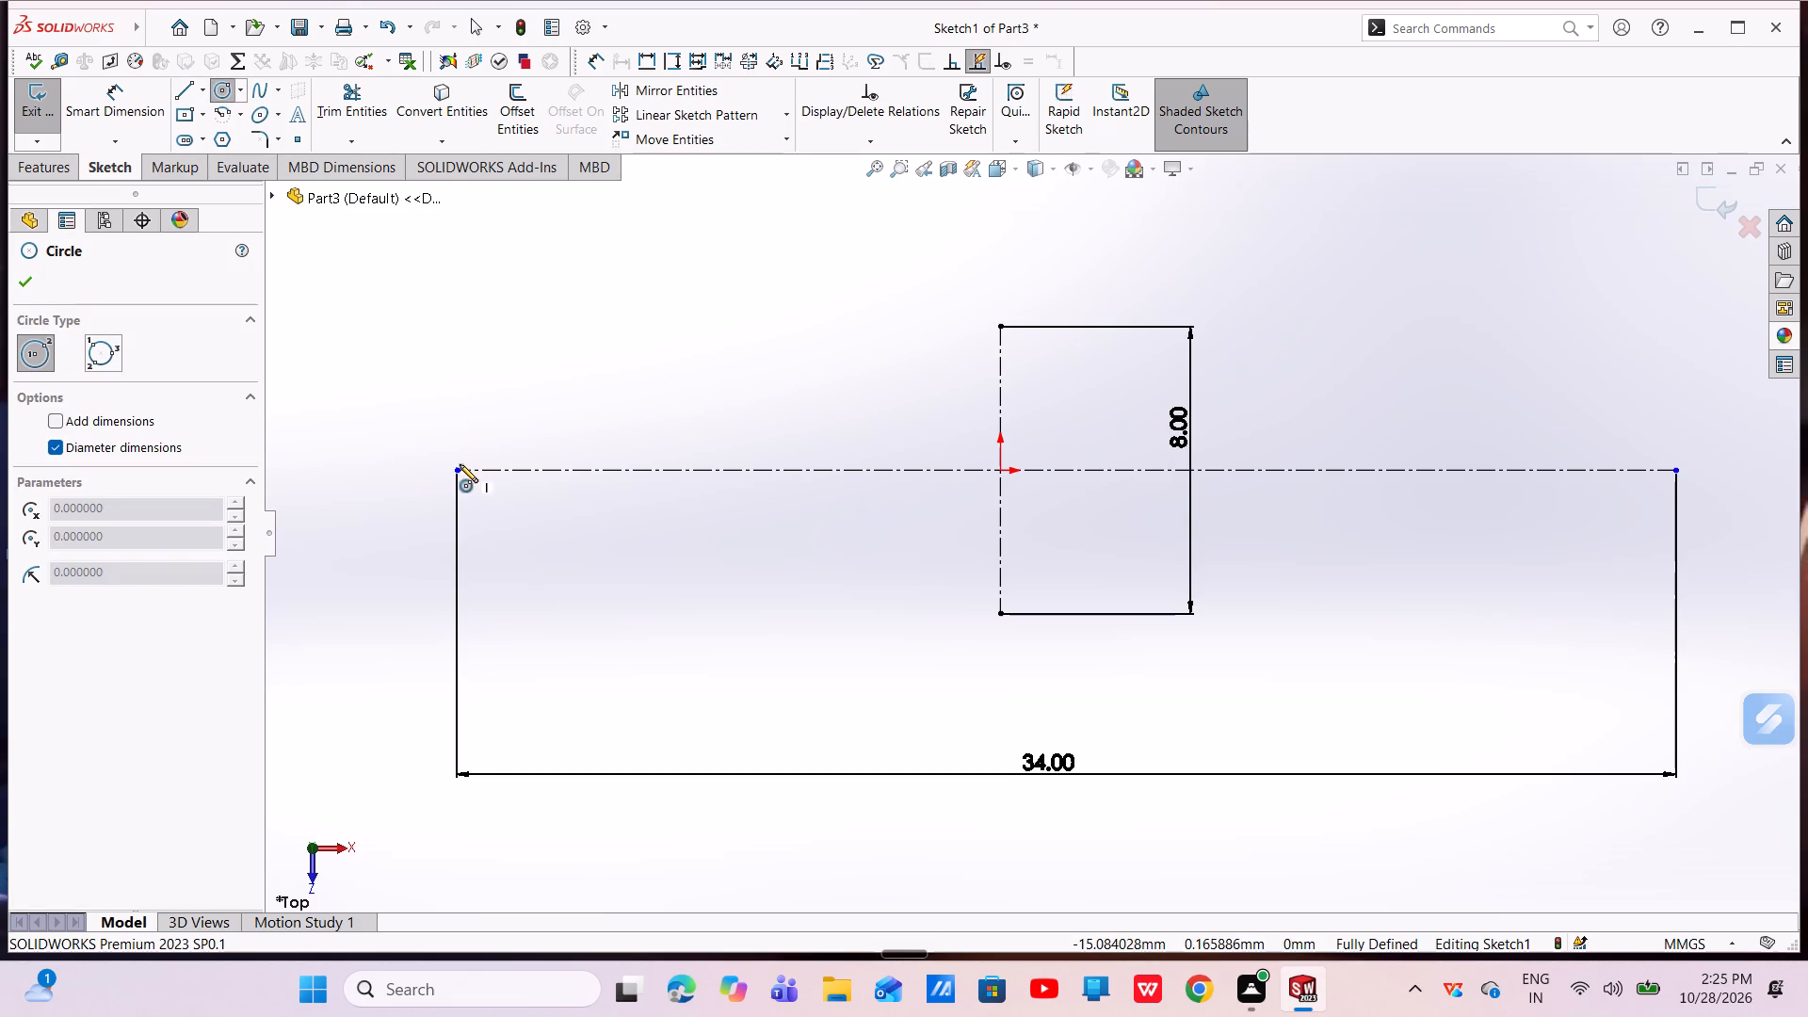
click(457, 470)
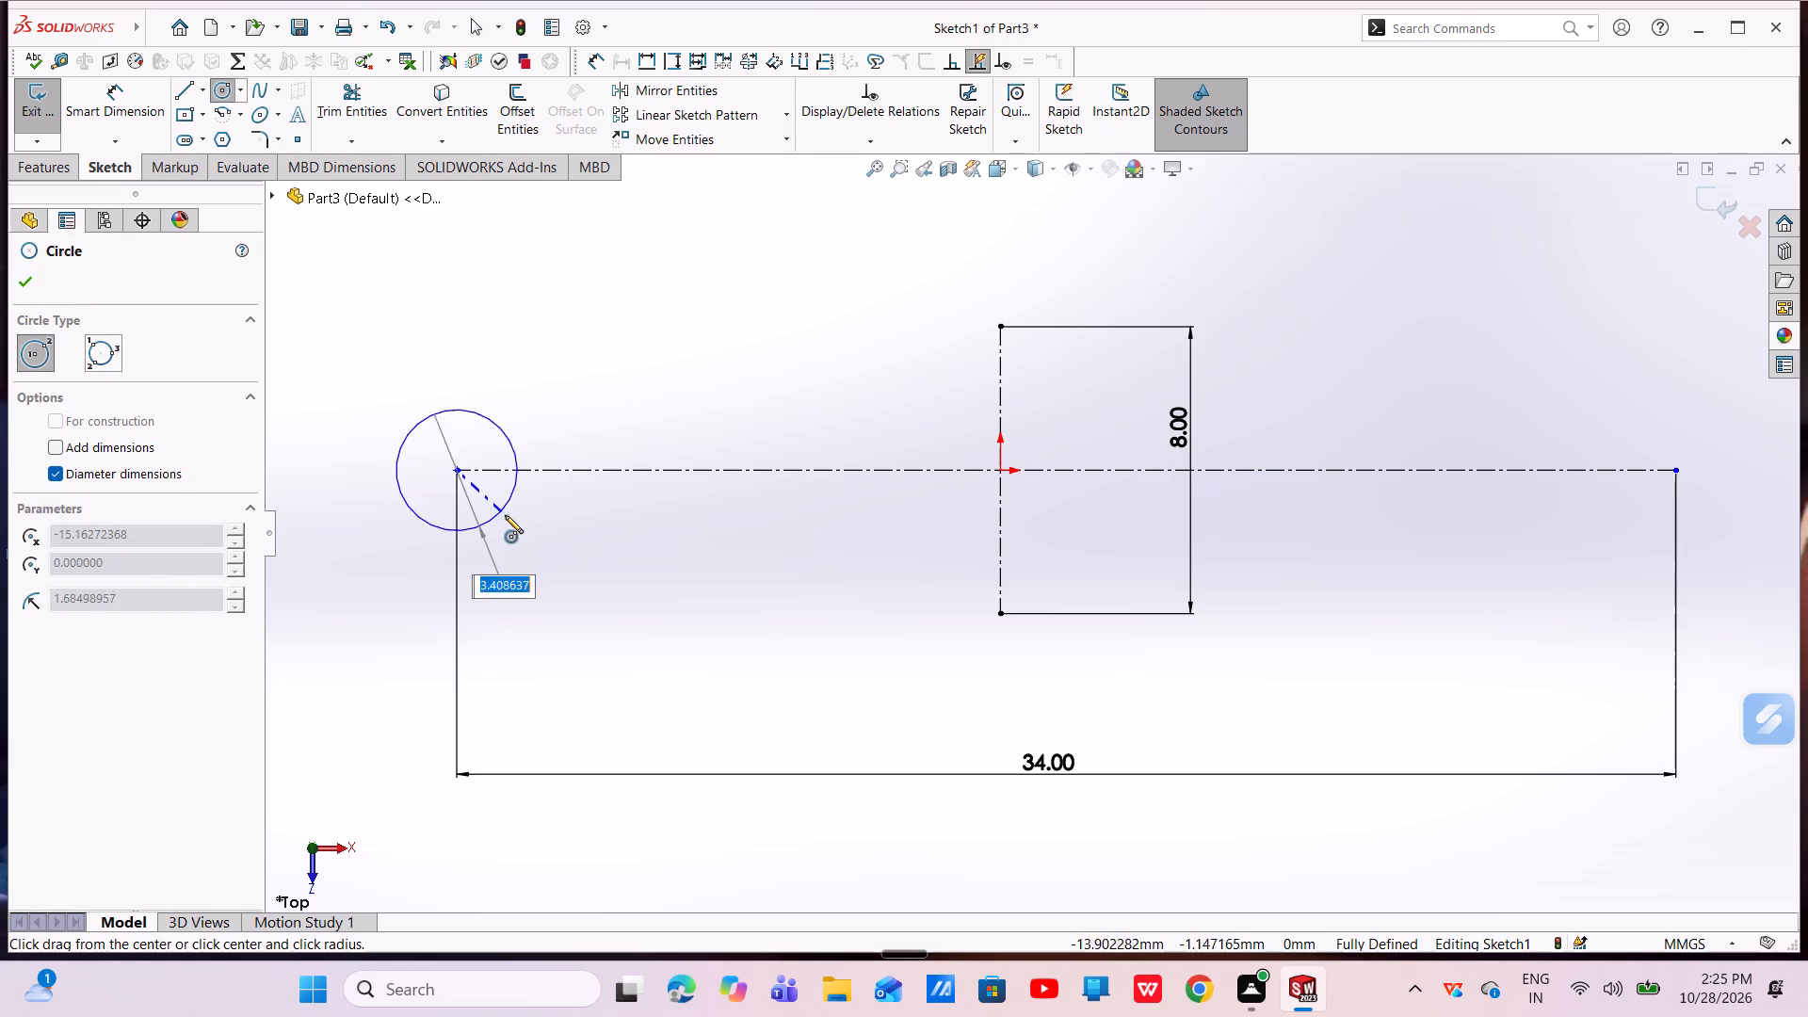
click(506, 518)
right_click(504, 516)
click(547, 541)
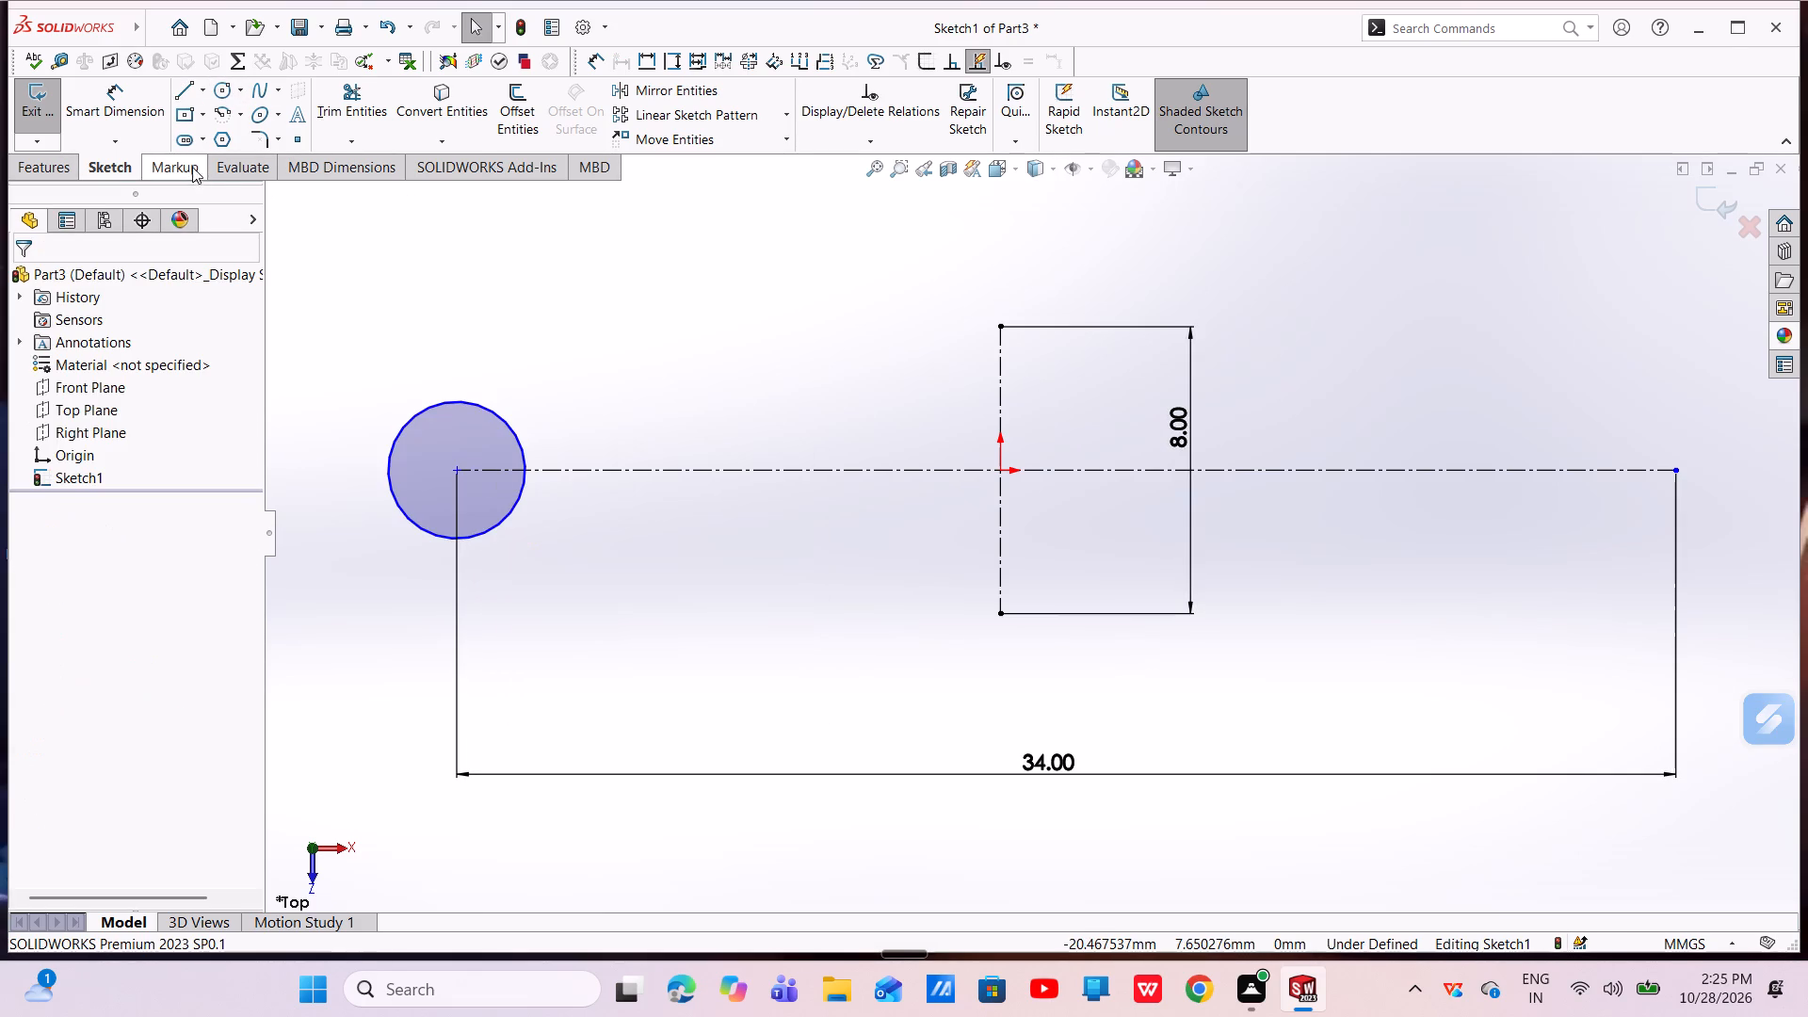
click(225, 95)
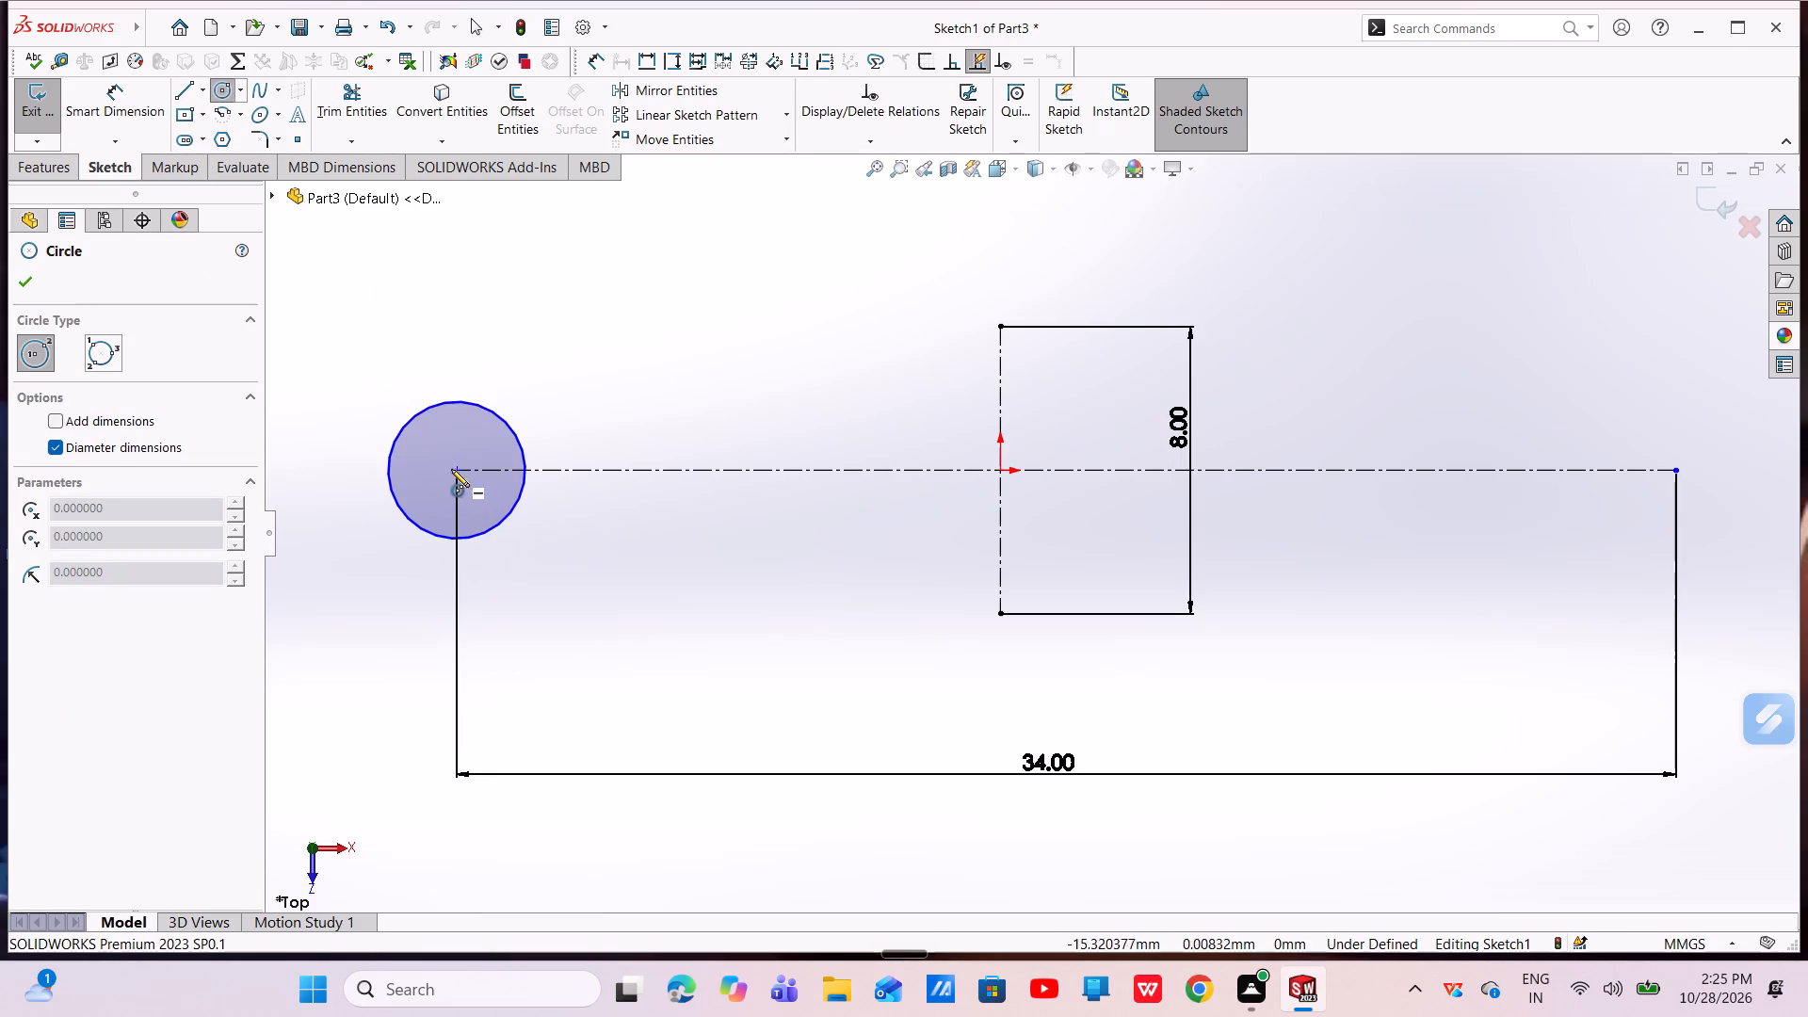
click(454, 467)
click(544, 549)
right_click(547, 547)
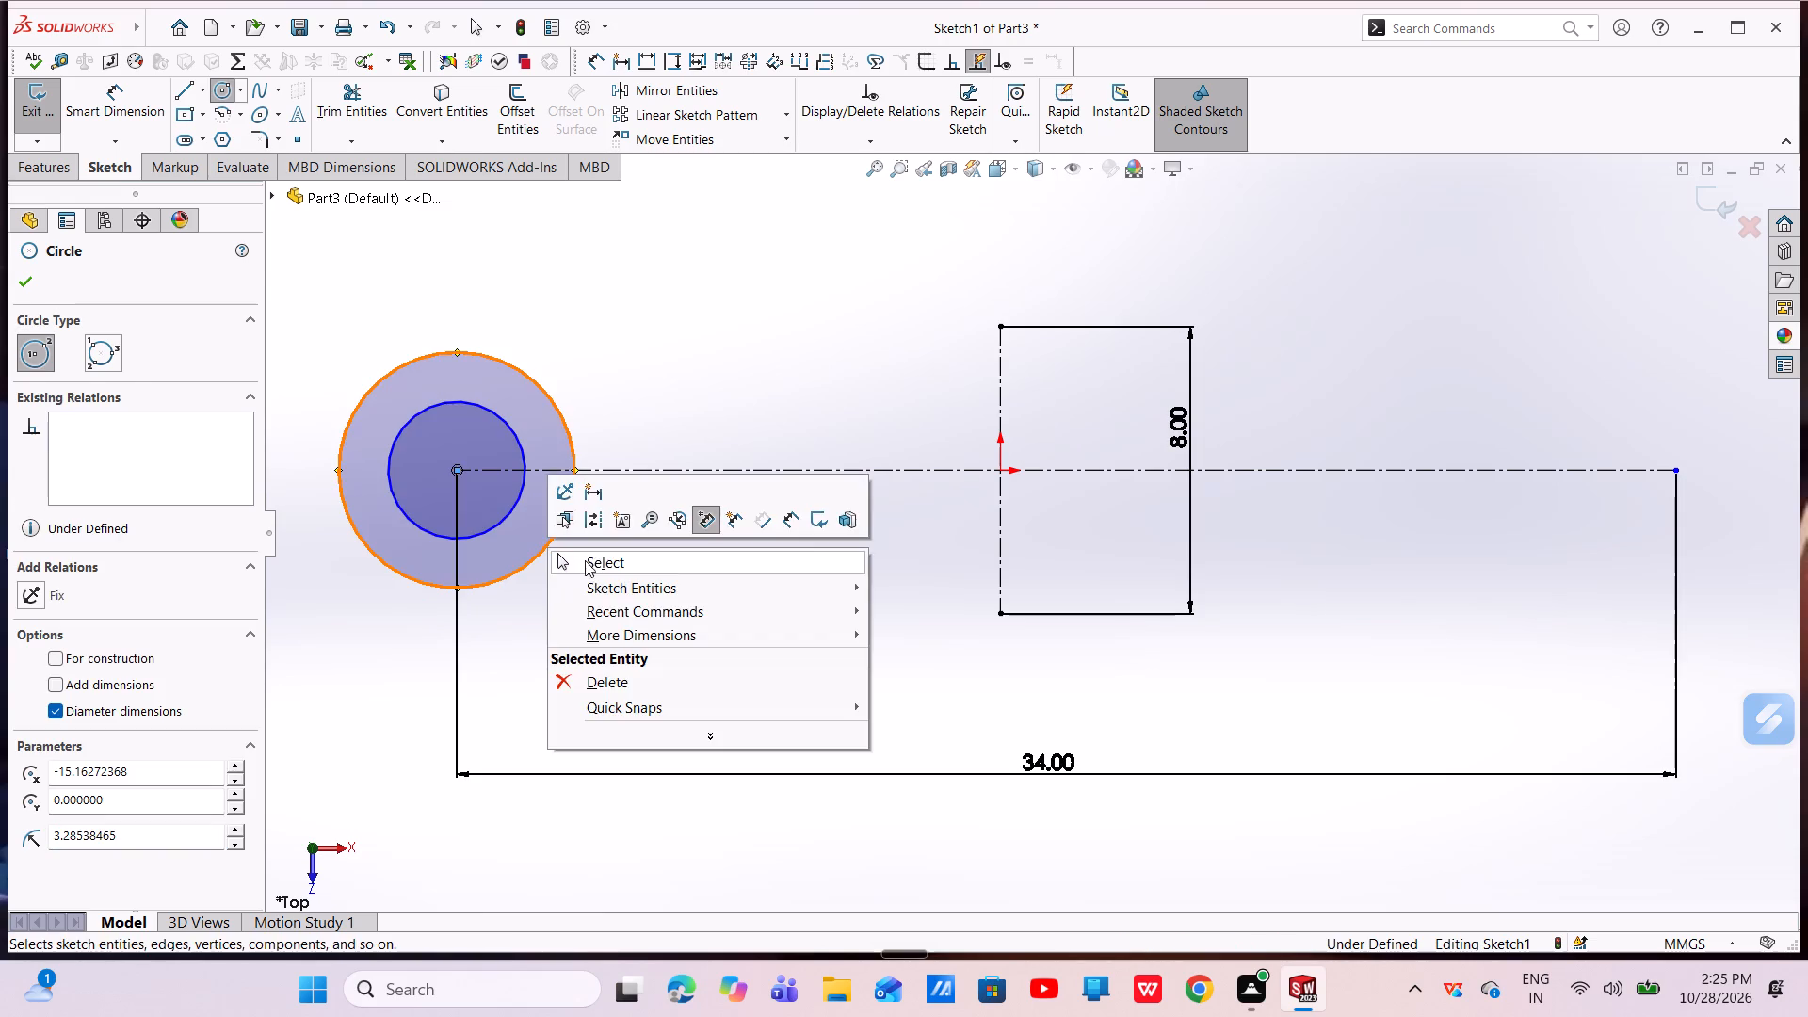
click(588, 567)
Sketch two concentric circles centred on the horizontal centerline's right endpoint, about 2.6 mm and 4.8 mm in diameter.
click(221, 89)
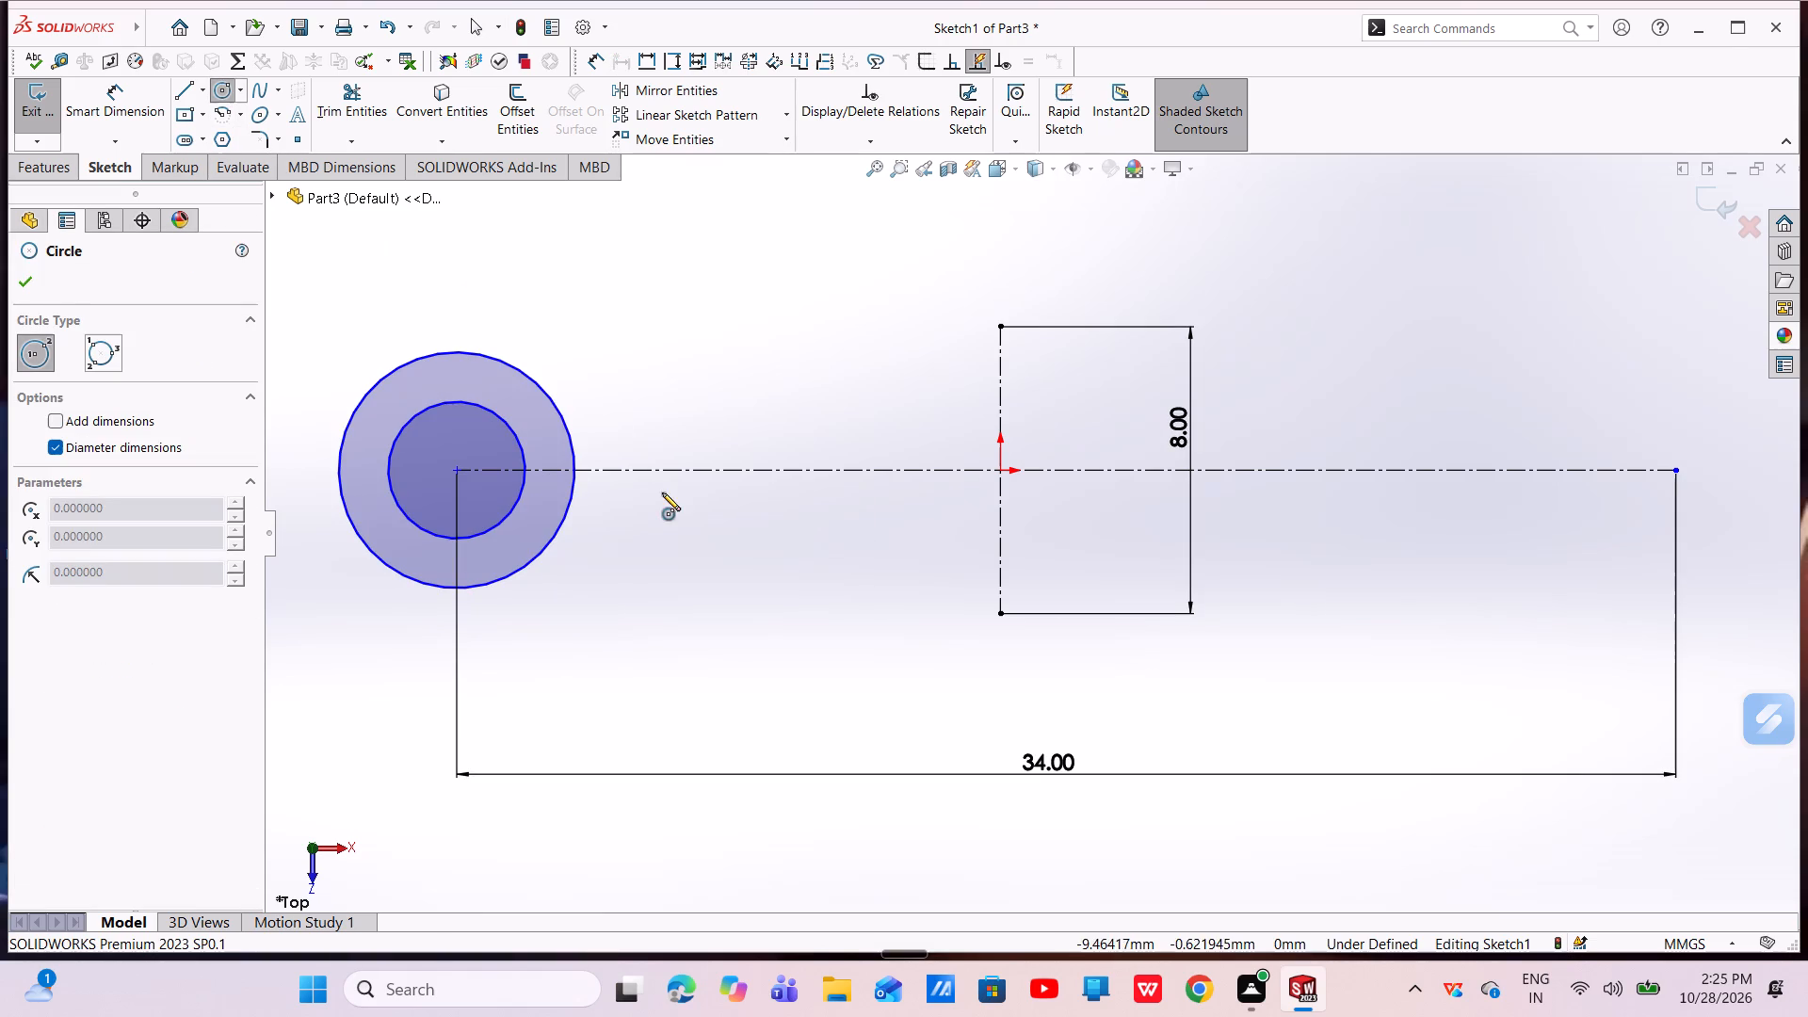
scroll(661, 492, up, 3)
scroll(1395, 573, down, 3)
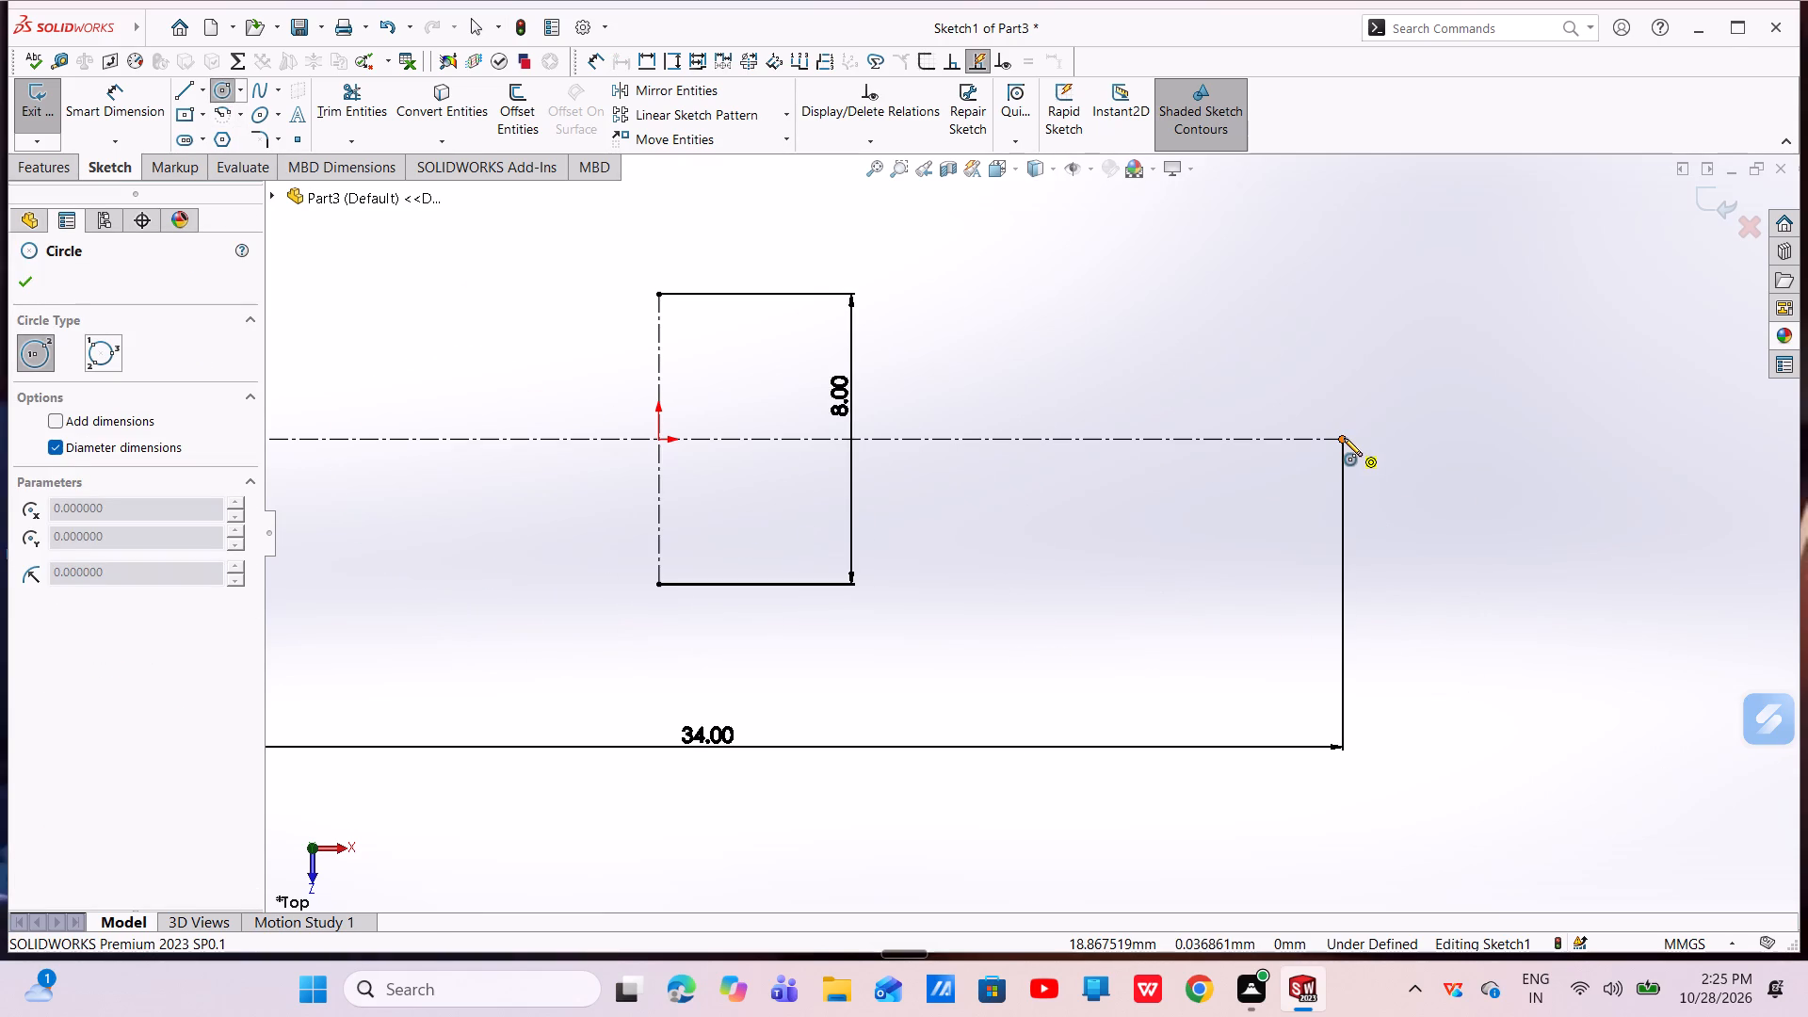
click(1344, 438)
click(1380, 470)
right_click(1380, 470)
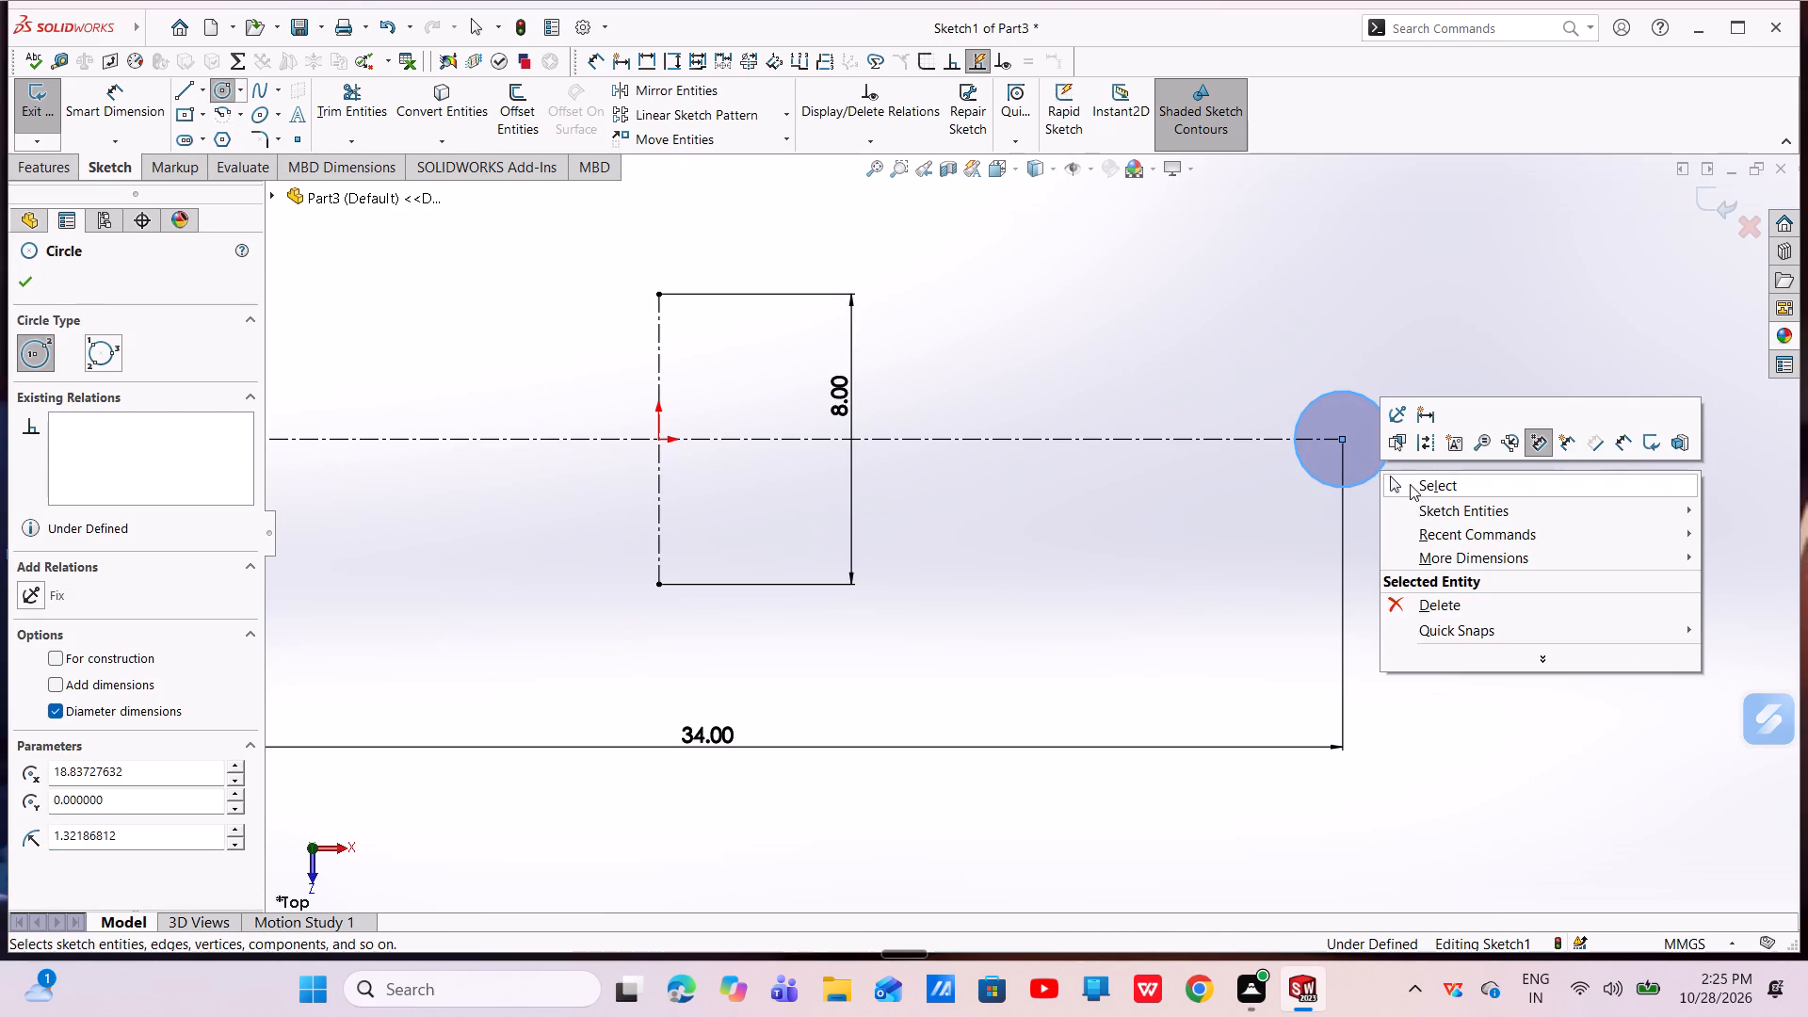
click(1410, 484)
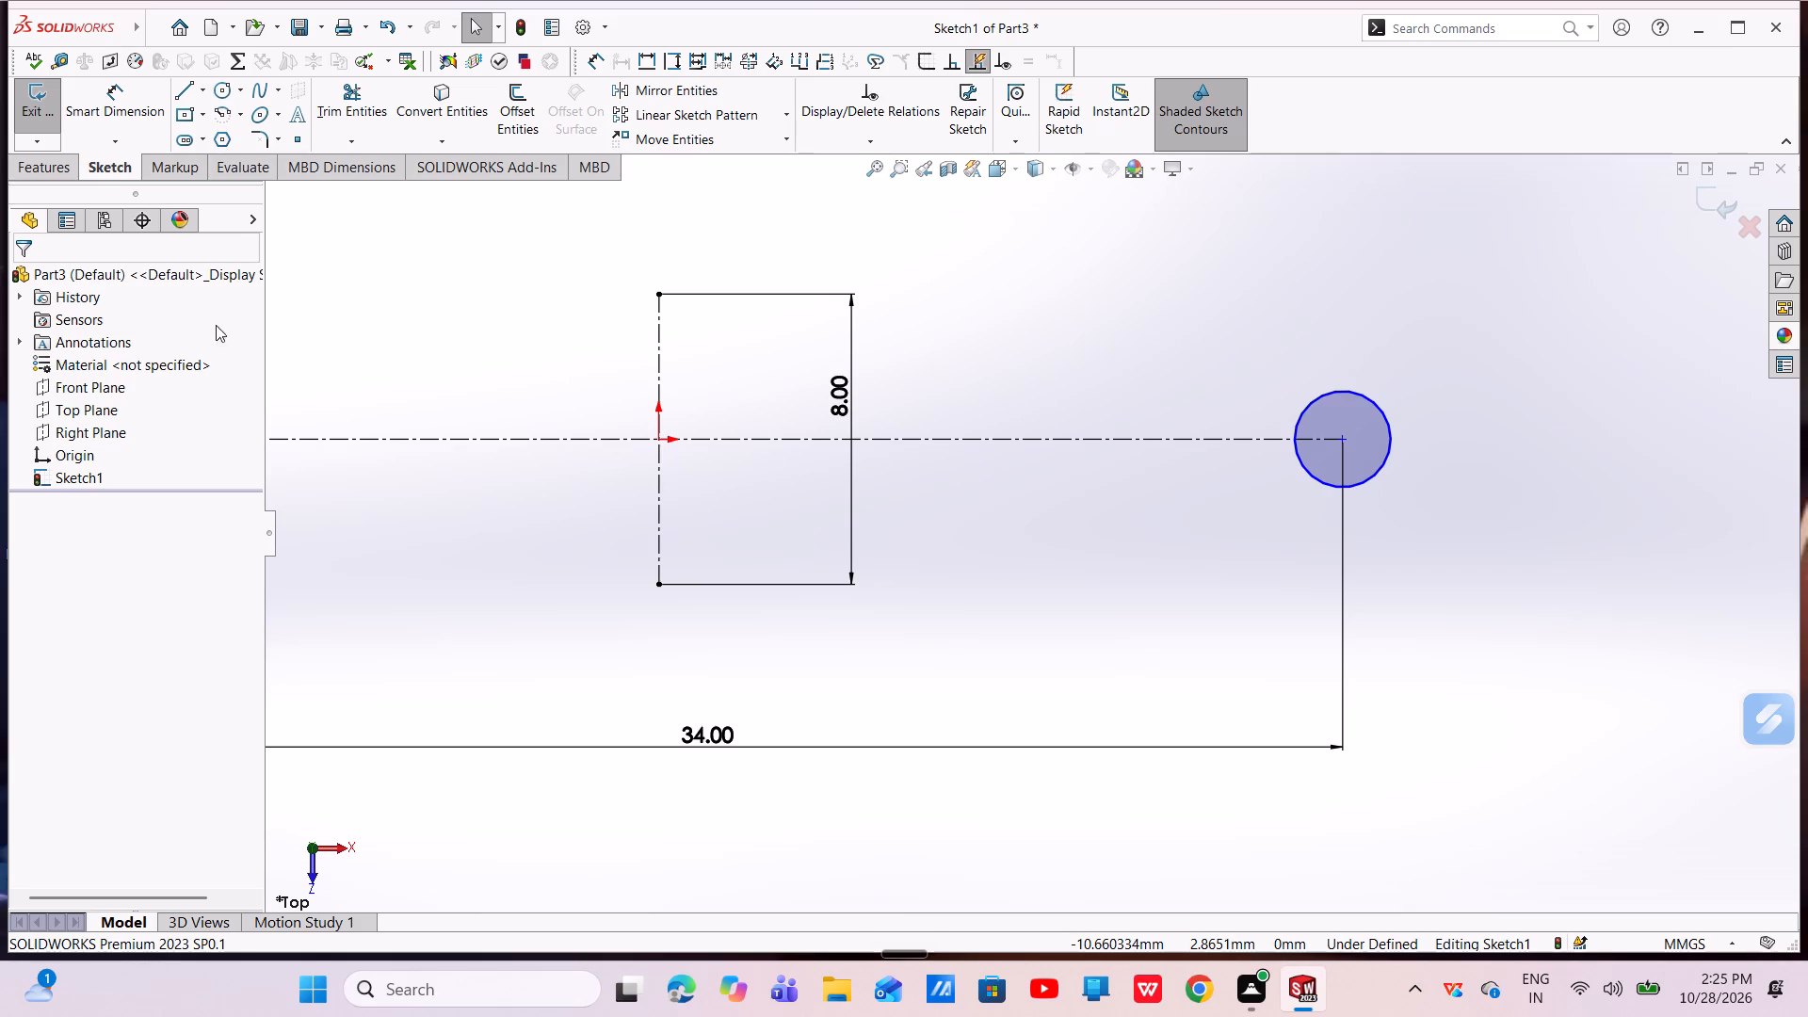
click(218, 85)
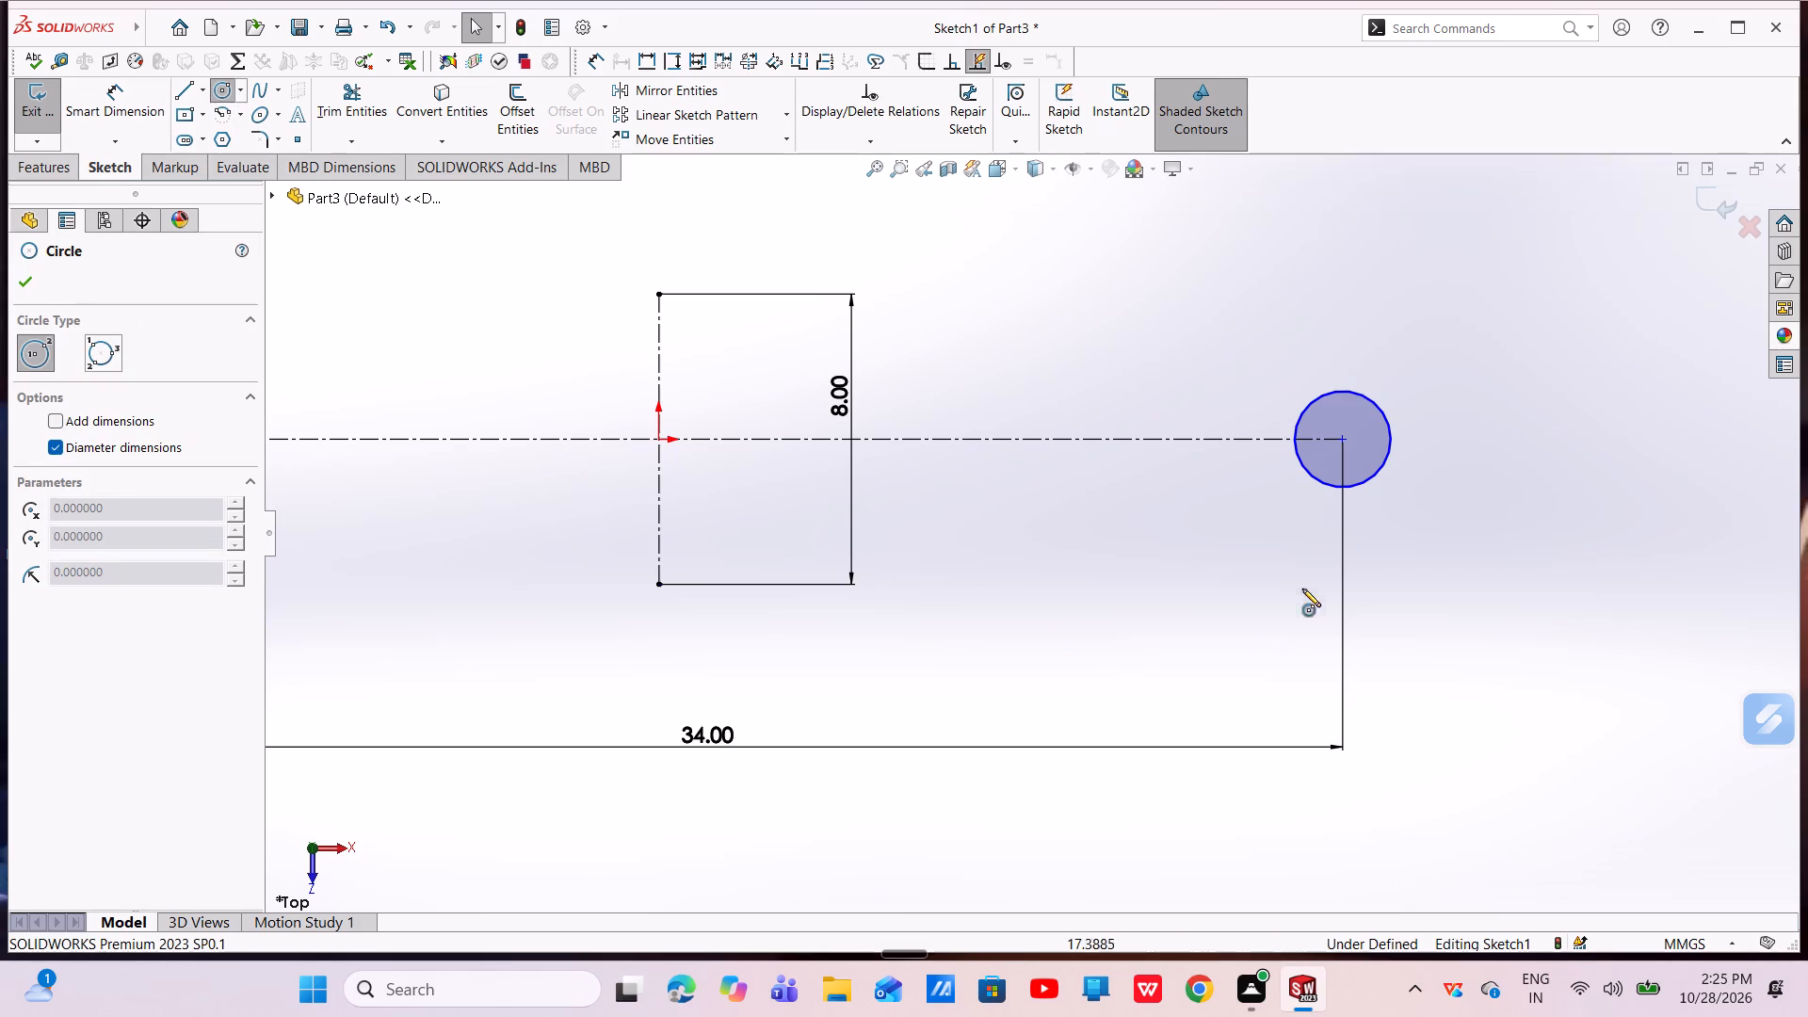
click(1343, 442)
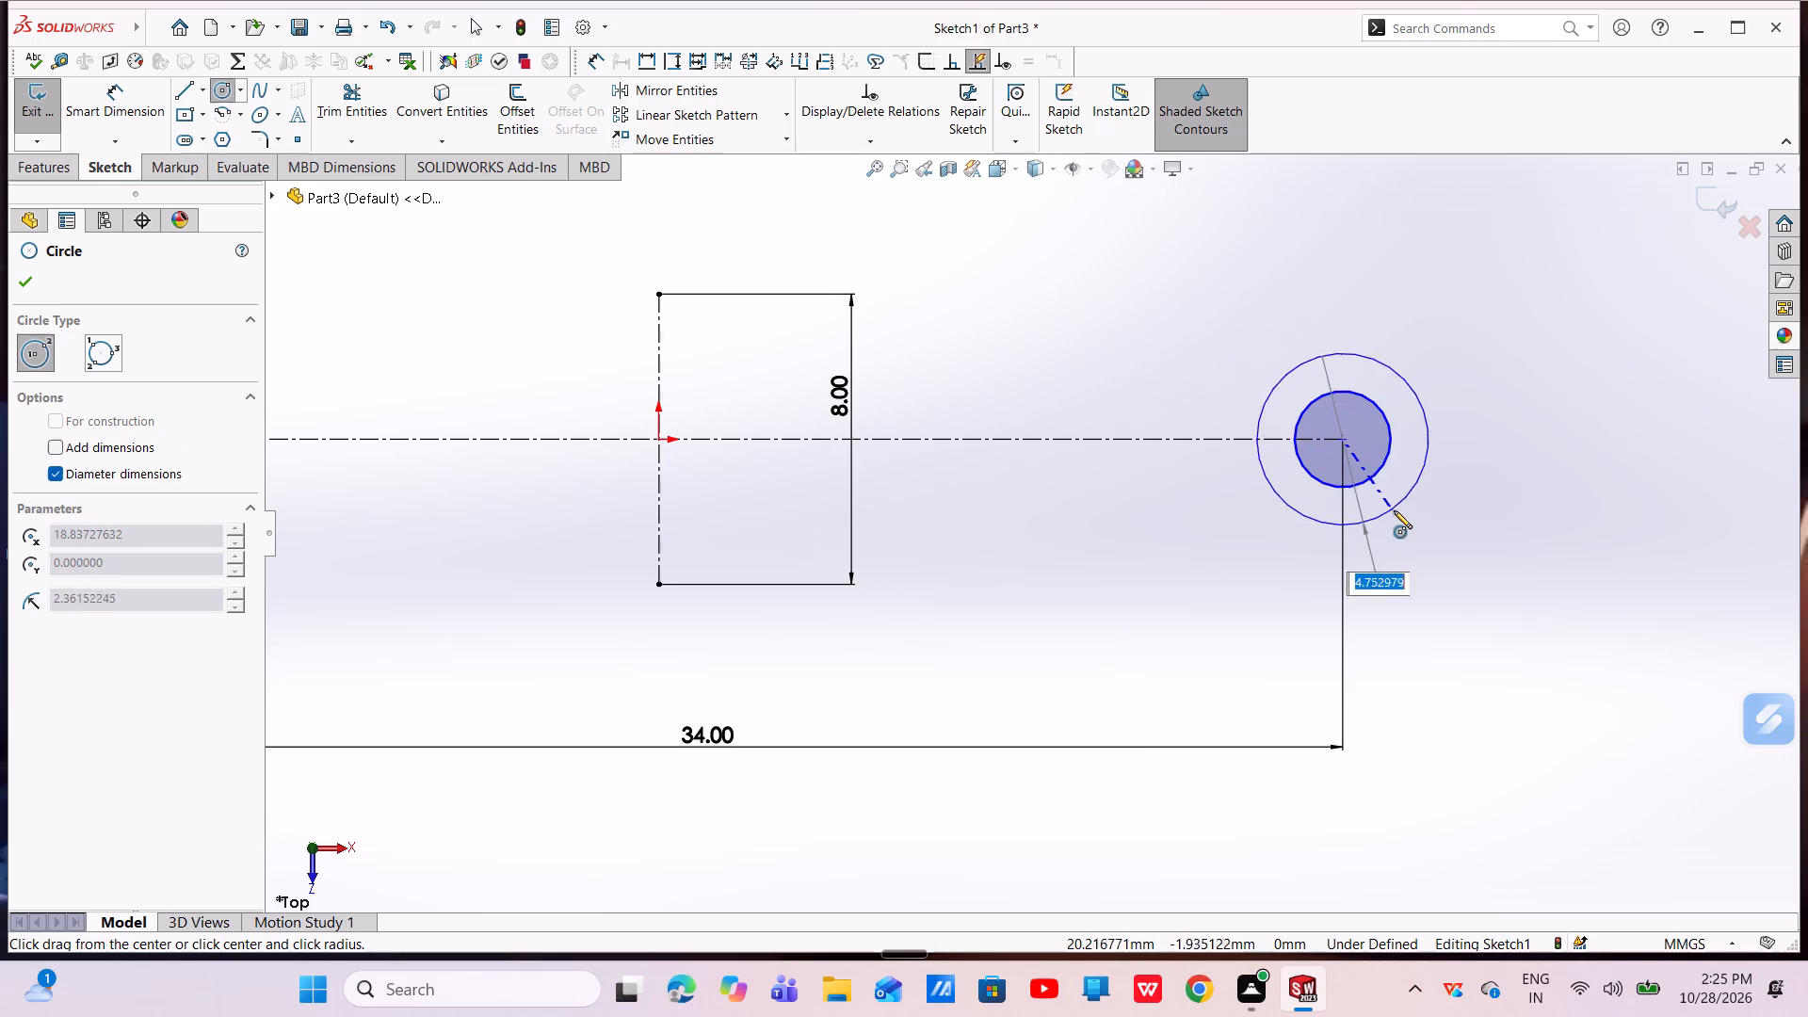
click(1394, 511)
right_click(1394, 513)
click(1406, 522)
Delete the vertical construction centerline through the origin together with its length dimension.
scroll(1134, 550, up, 4)
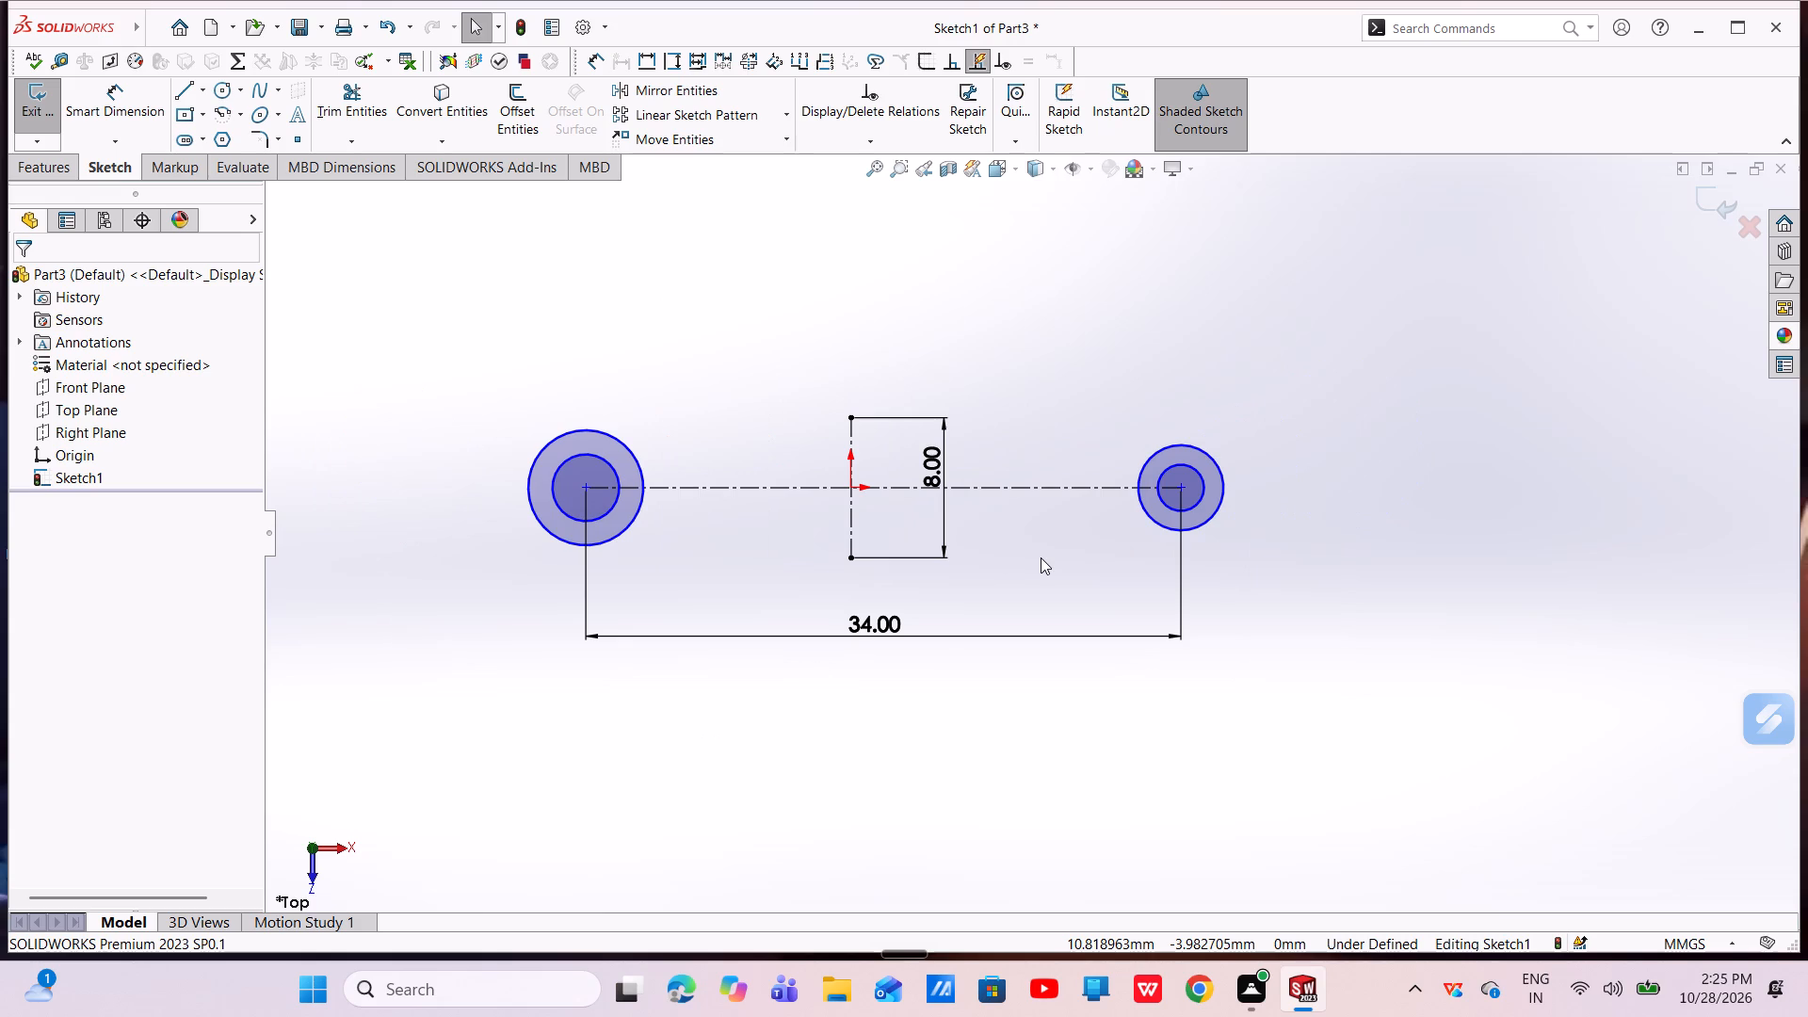
scroll(822, 435, down, 4)
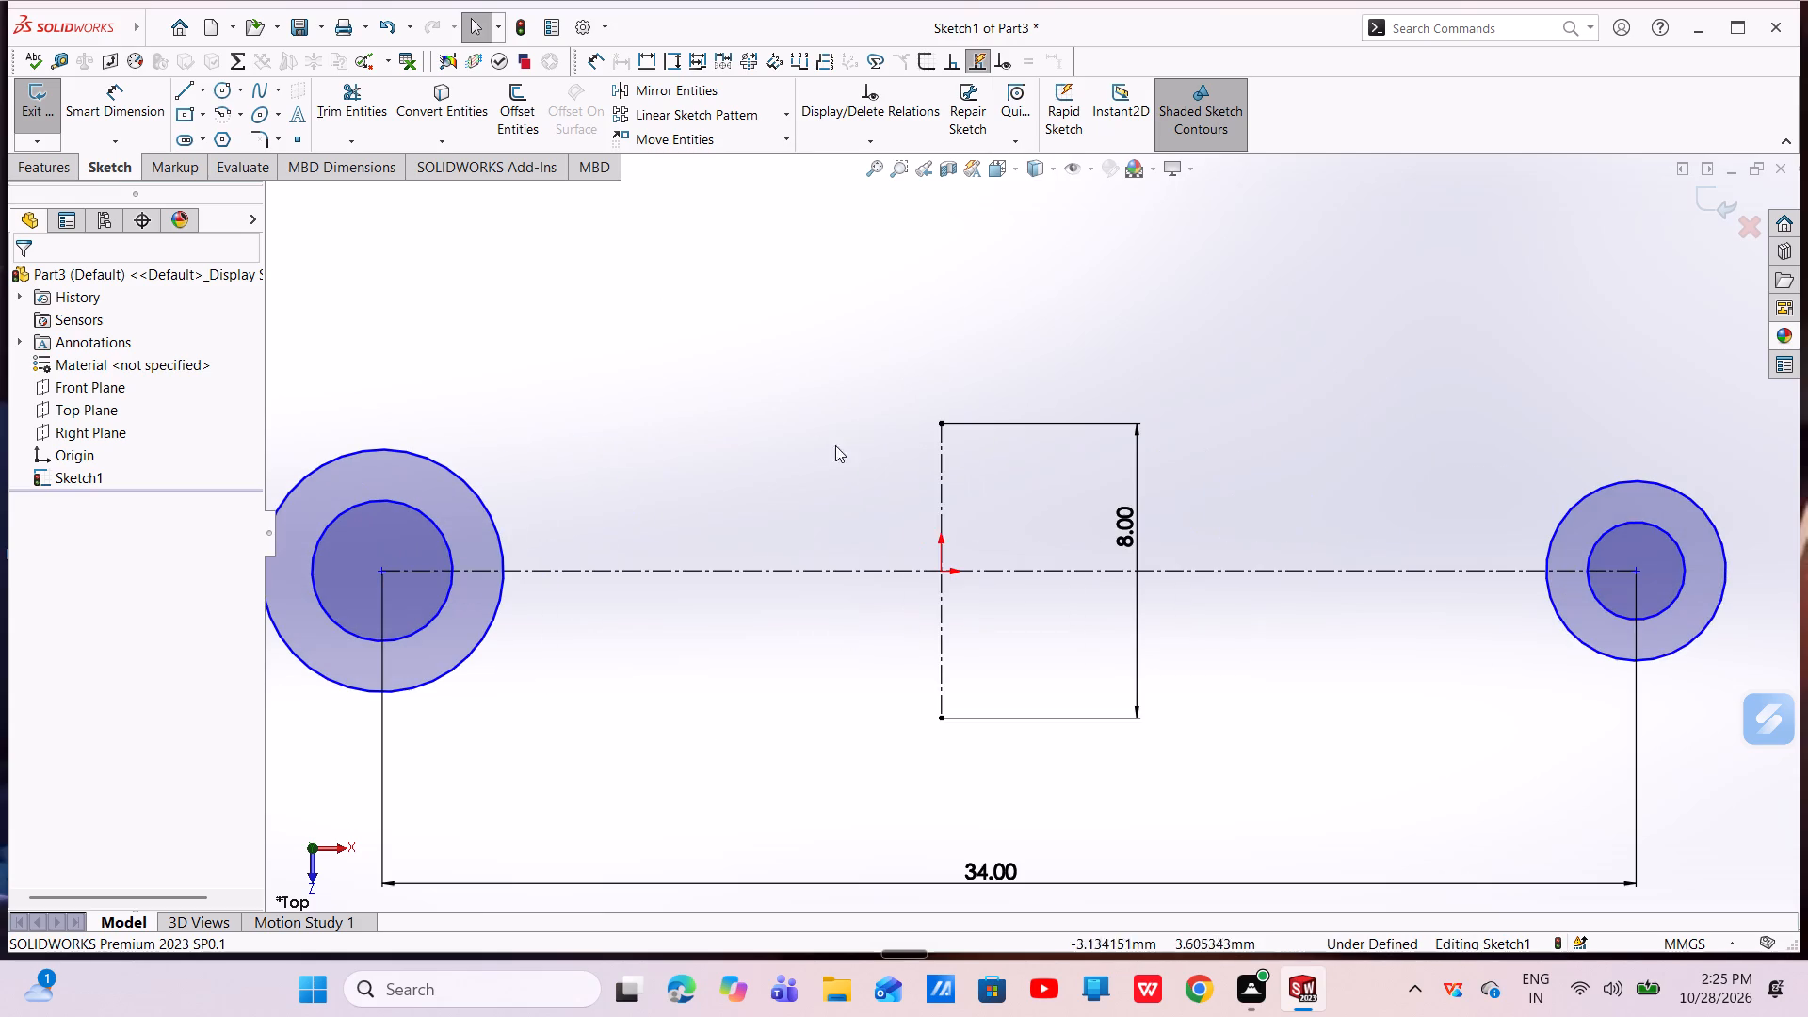
click(938, 451)
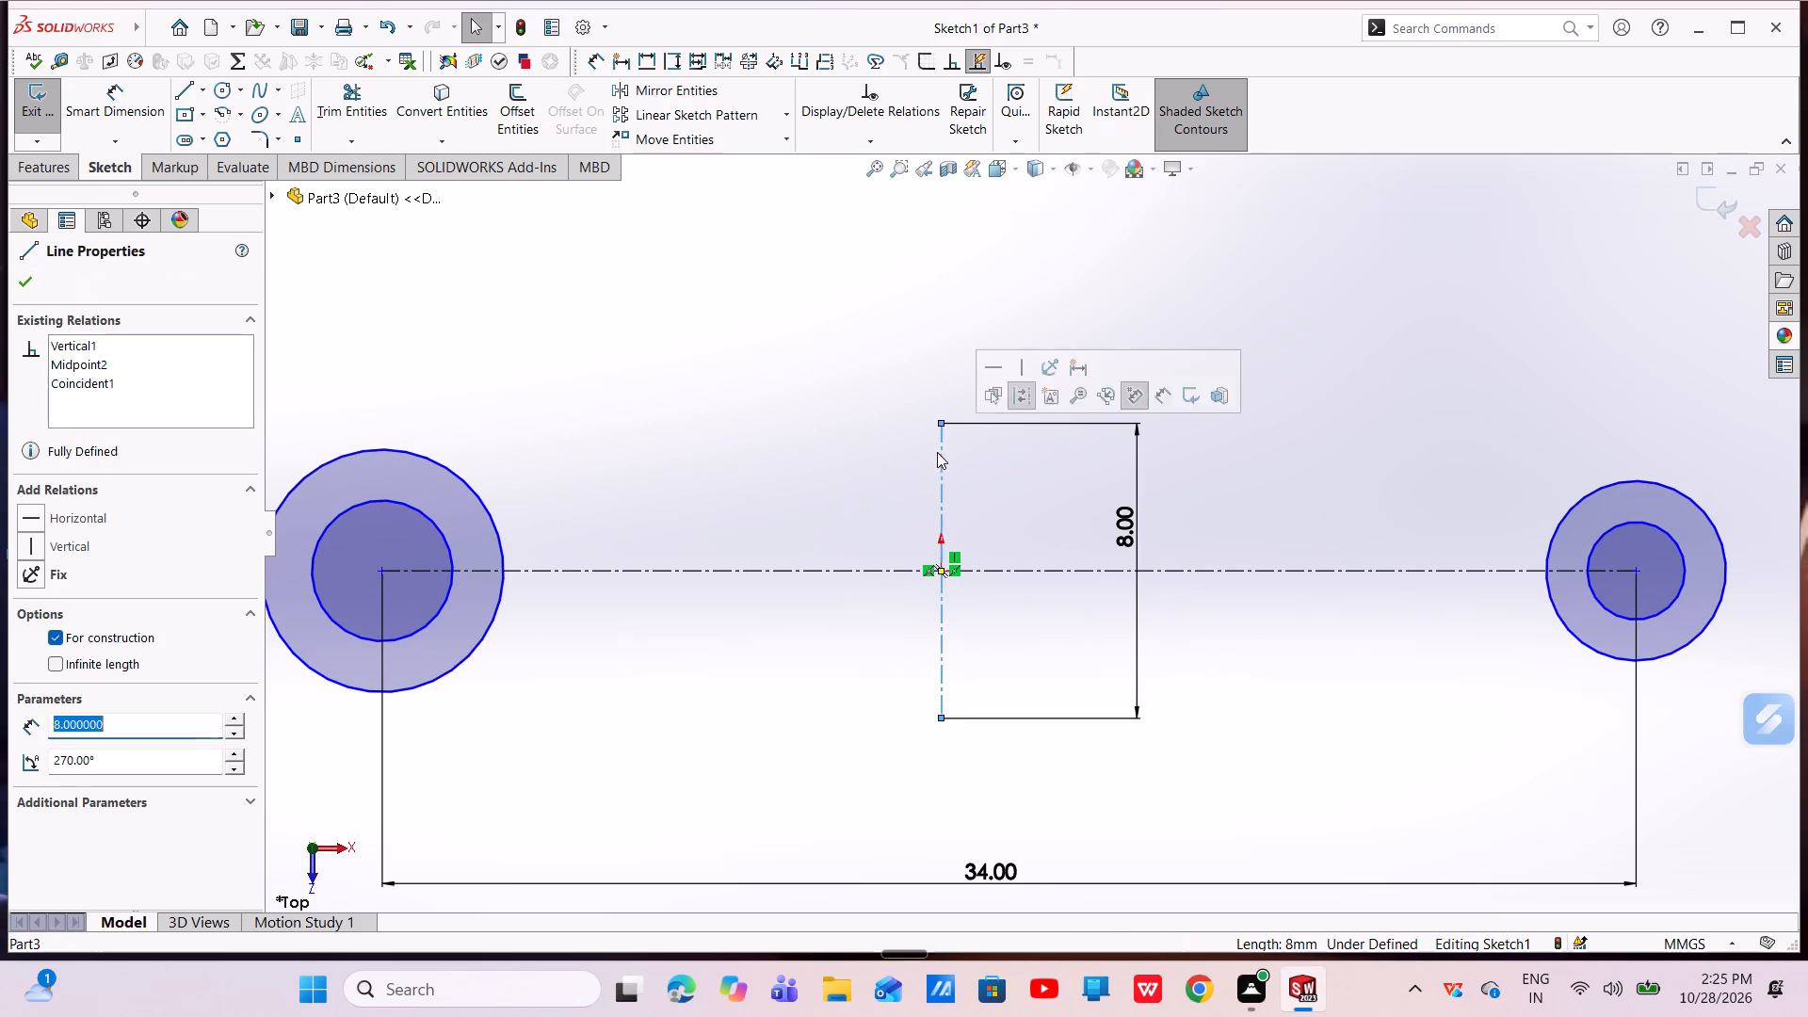
right_click(937, 452)
click(992, 732)
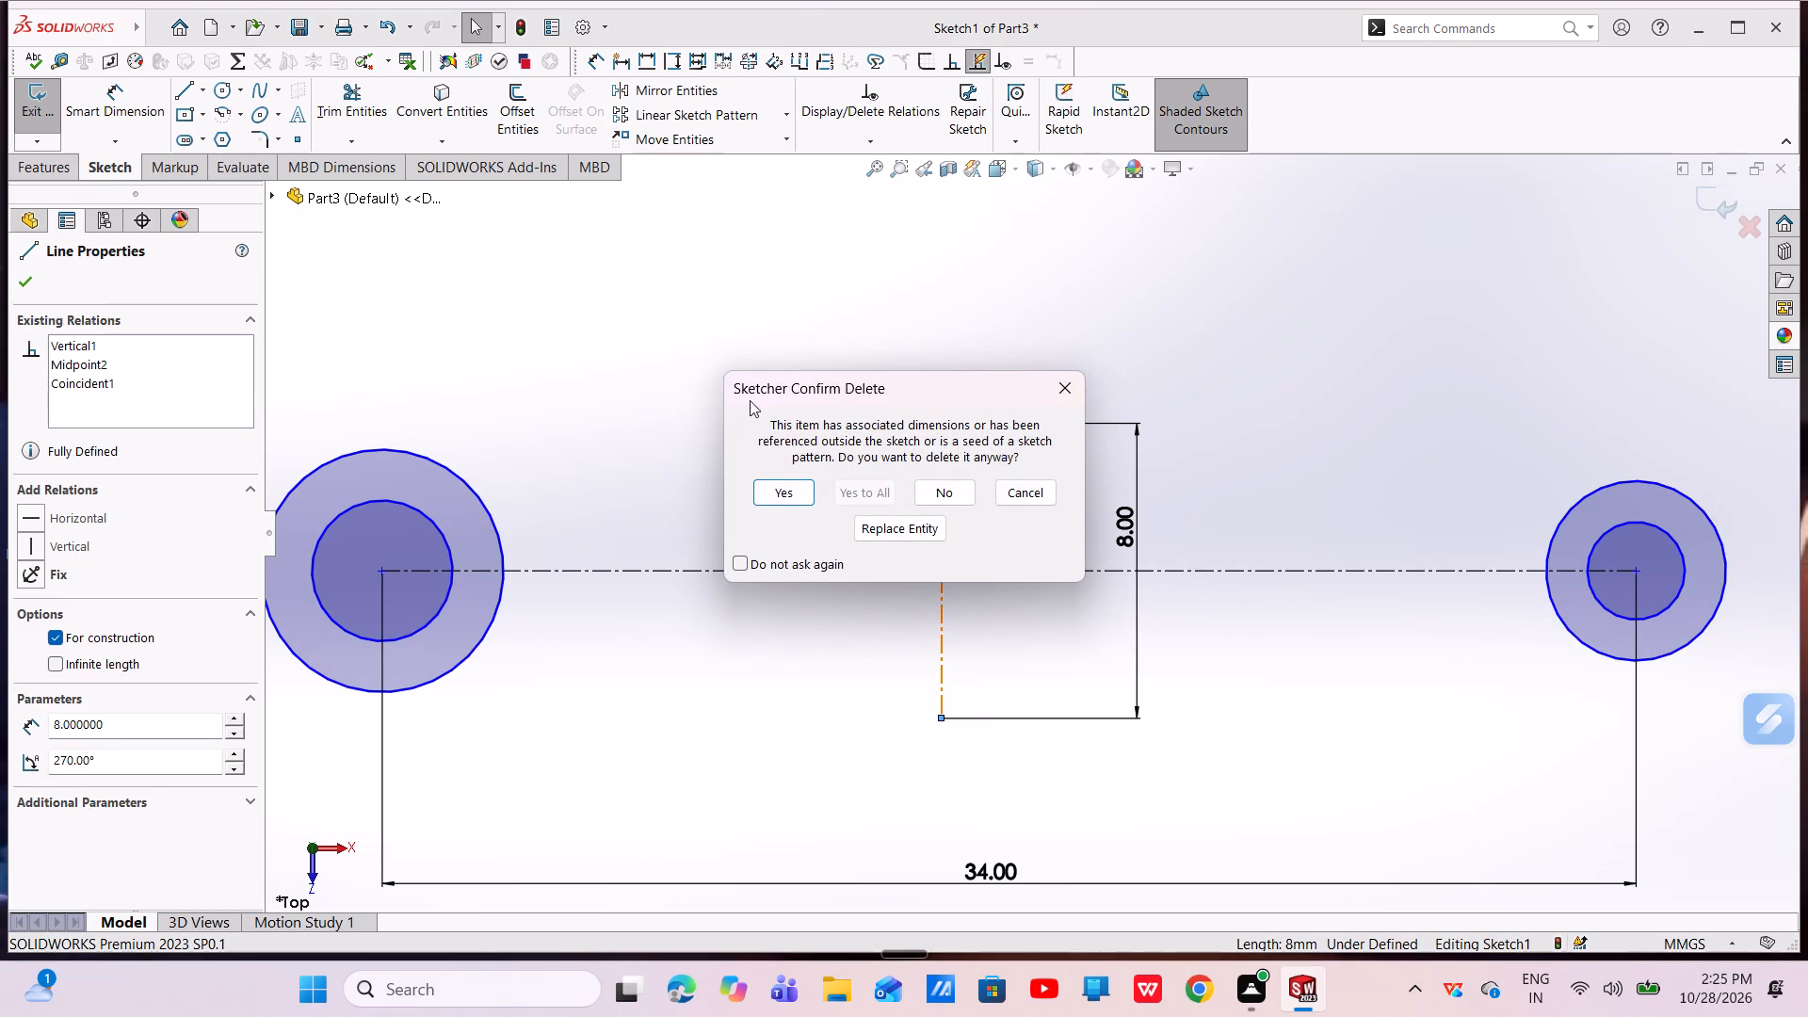
click(776, 488)
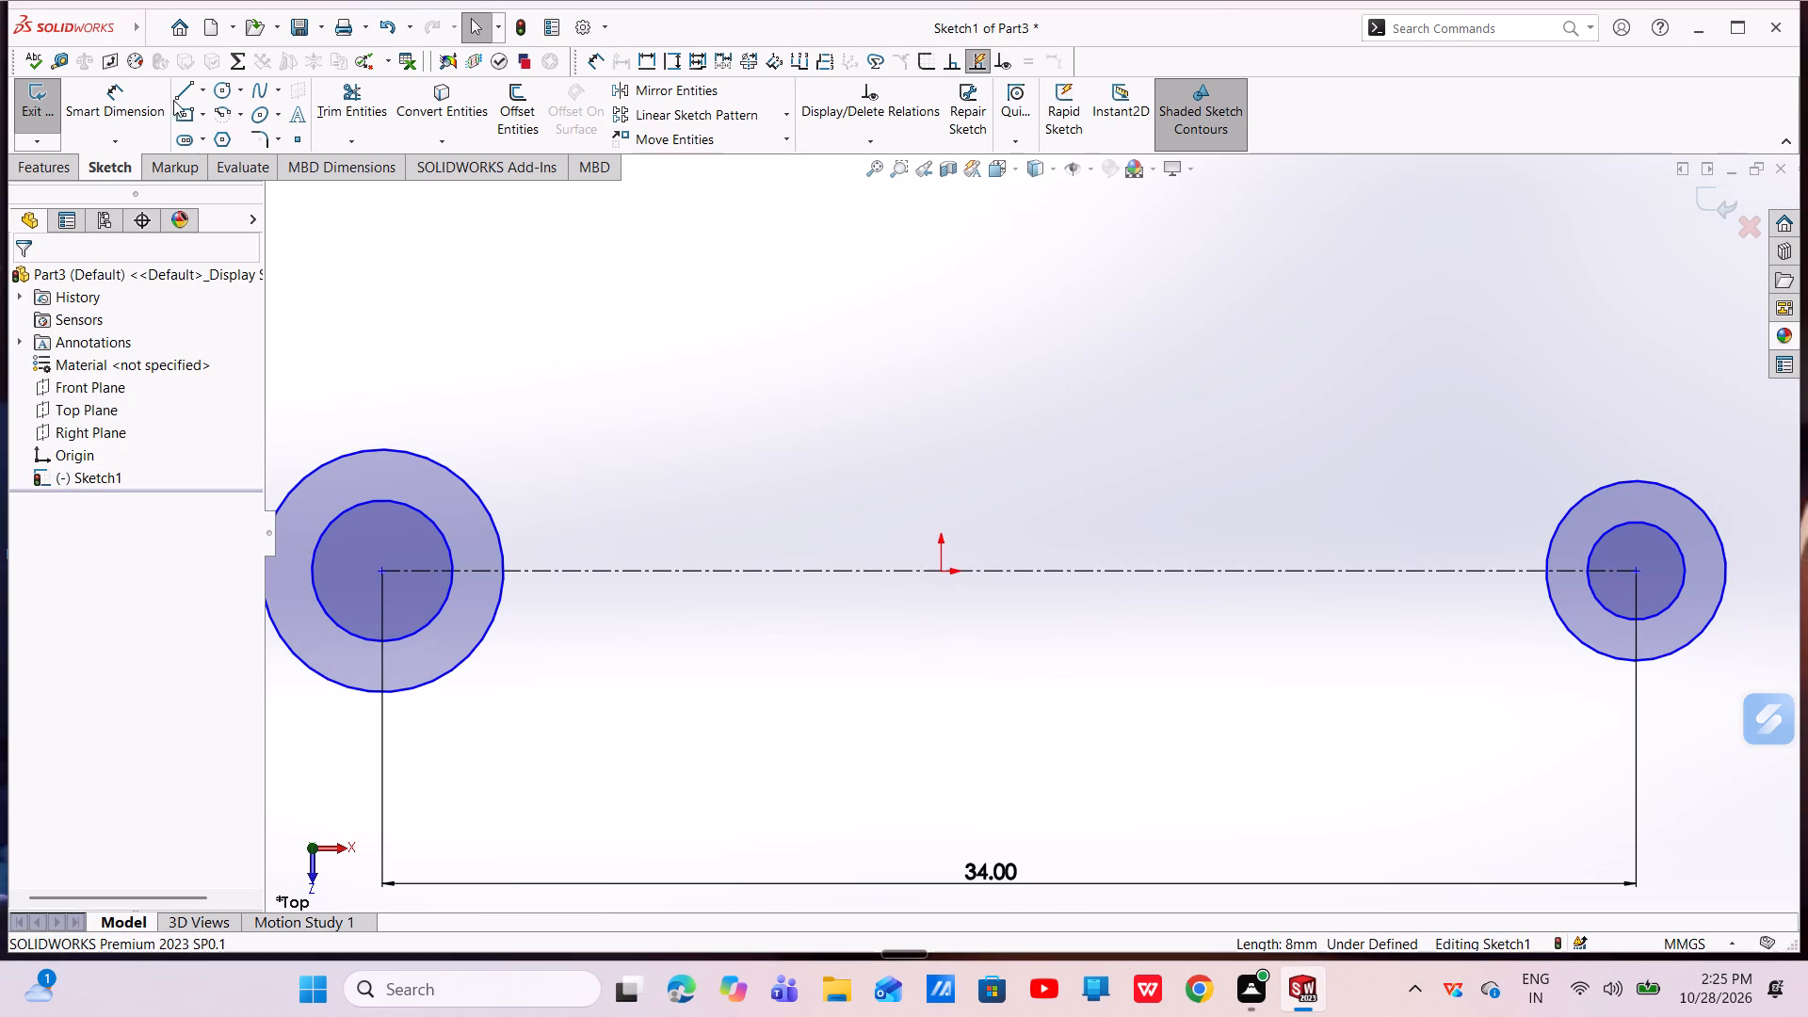
Sketch a new vertical construction centerline about 8 mm long, passing through the origin.
click(199, 93)
click(202, 135)
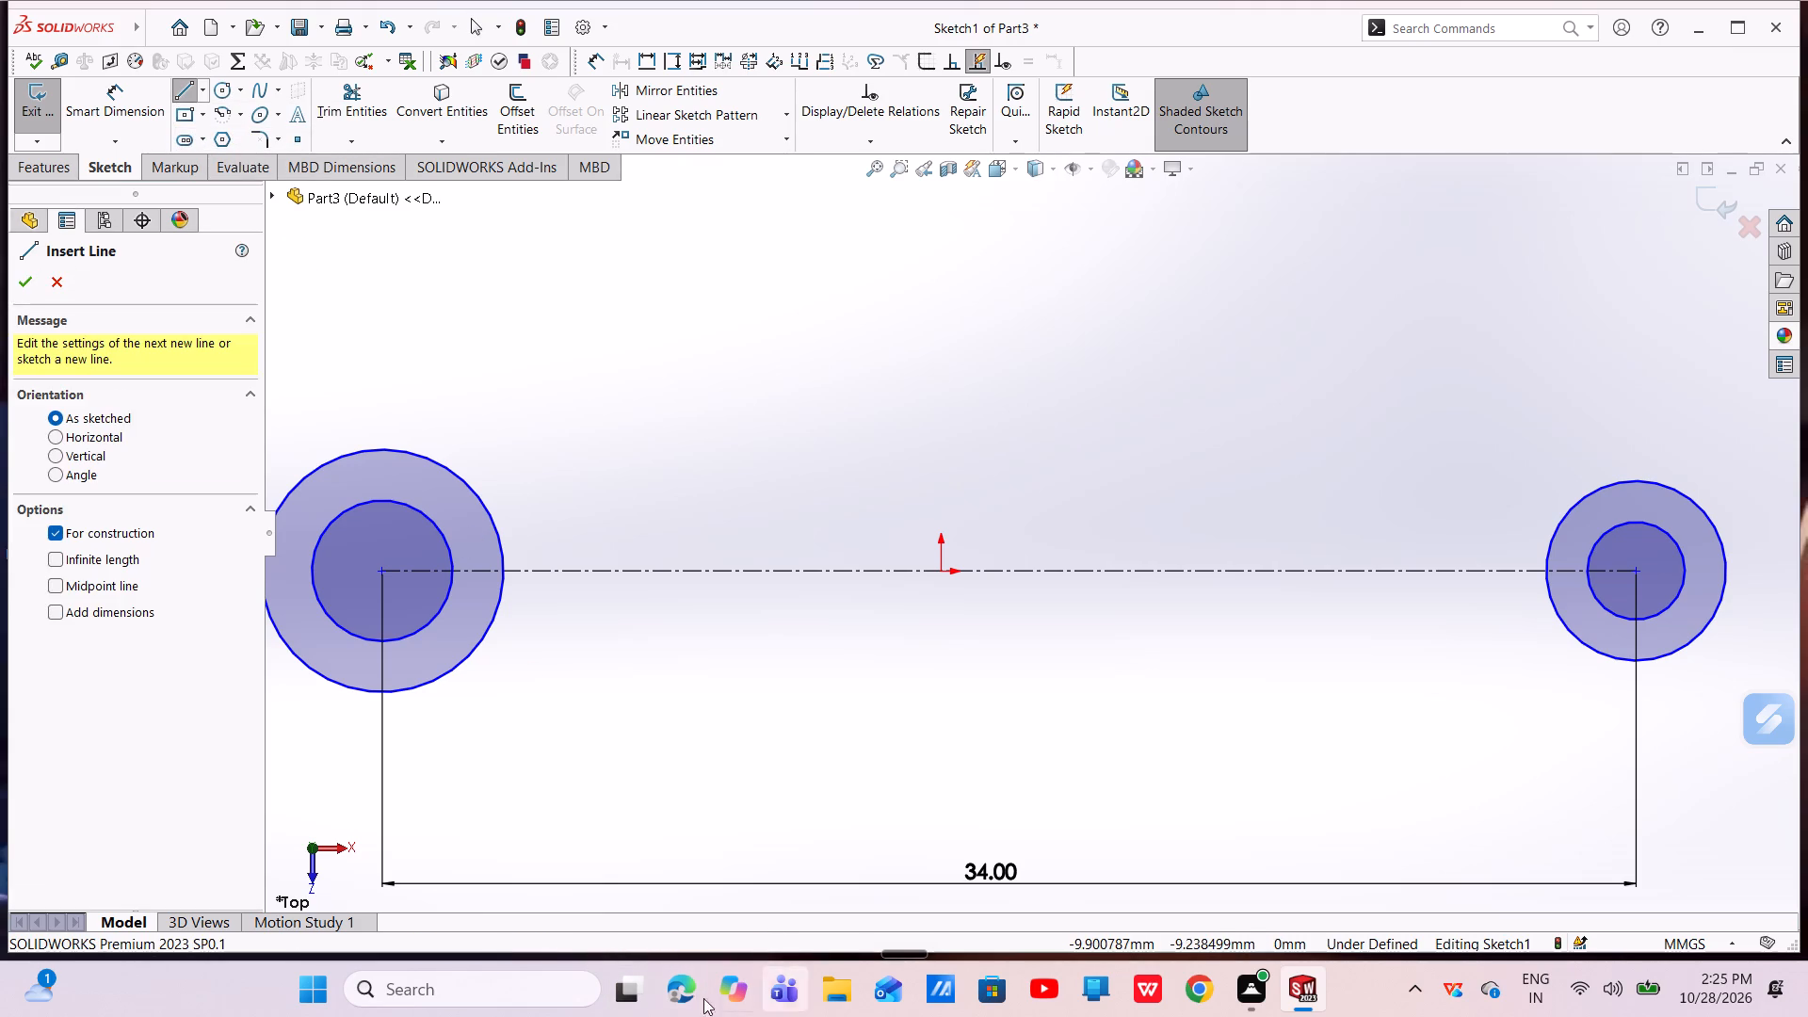
click(939, 721)
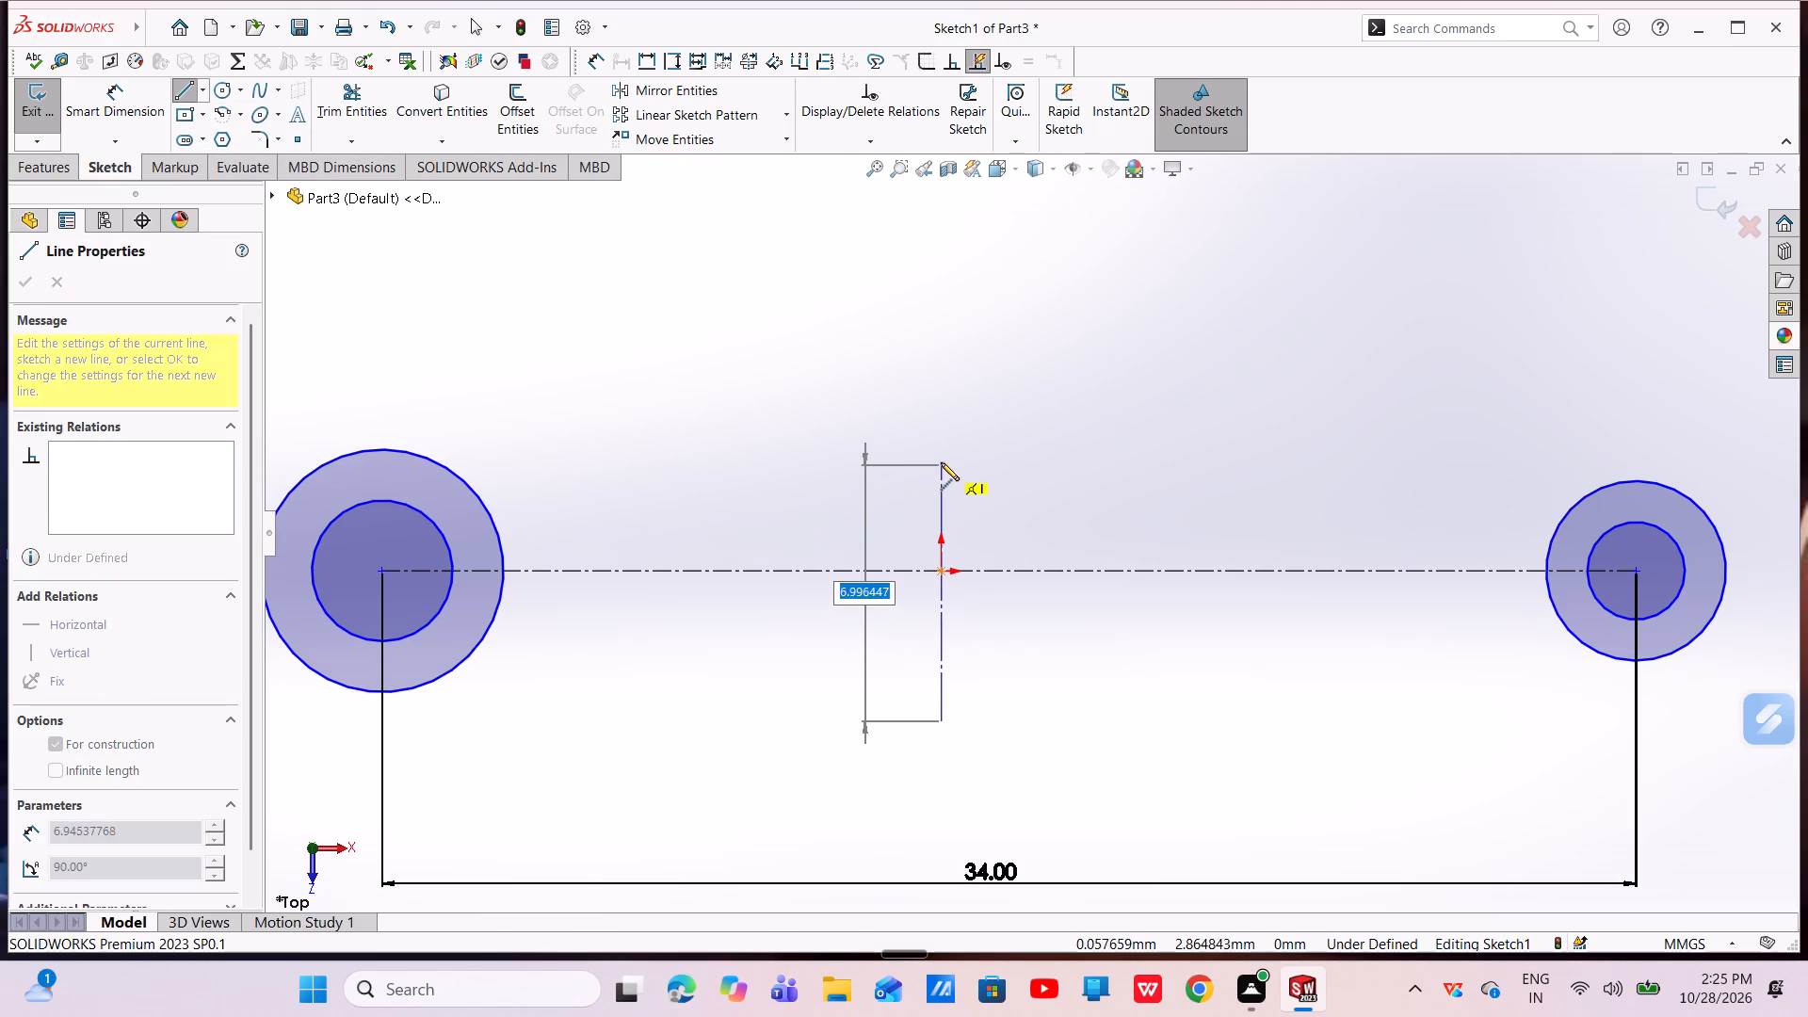
click(936, 426)
right_click(936, 426)
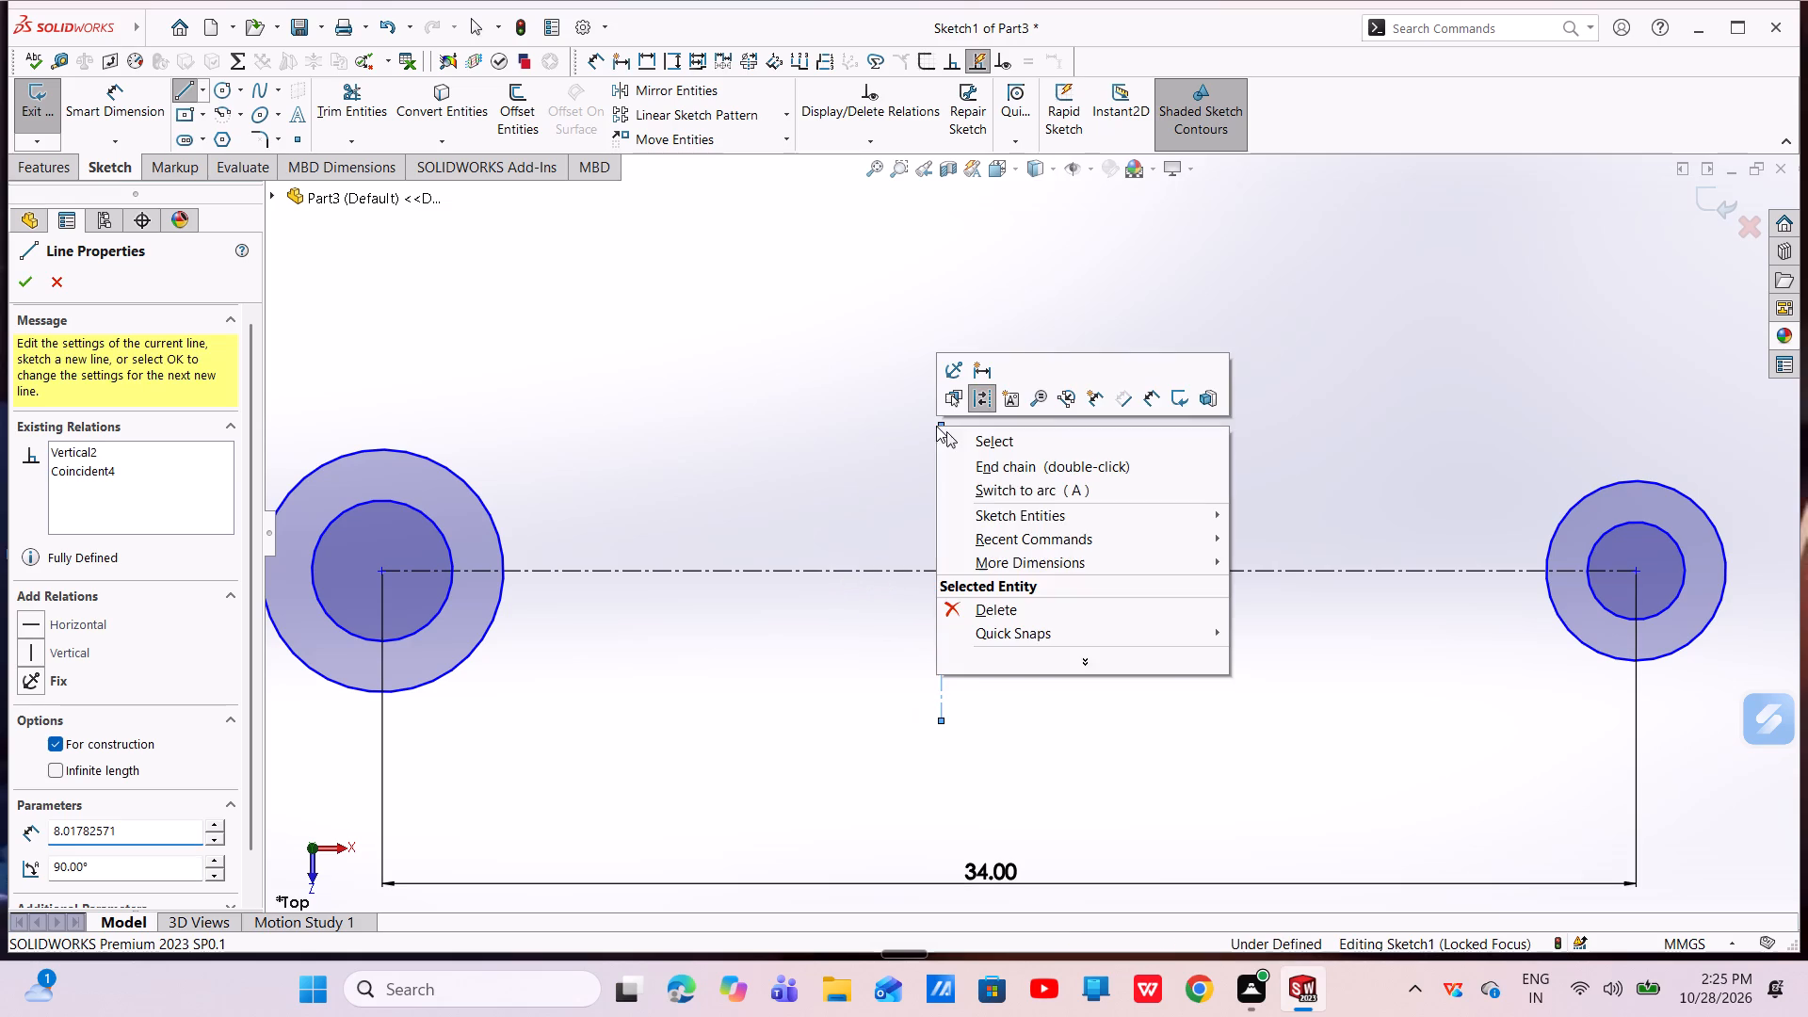
click(964, 434)
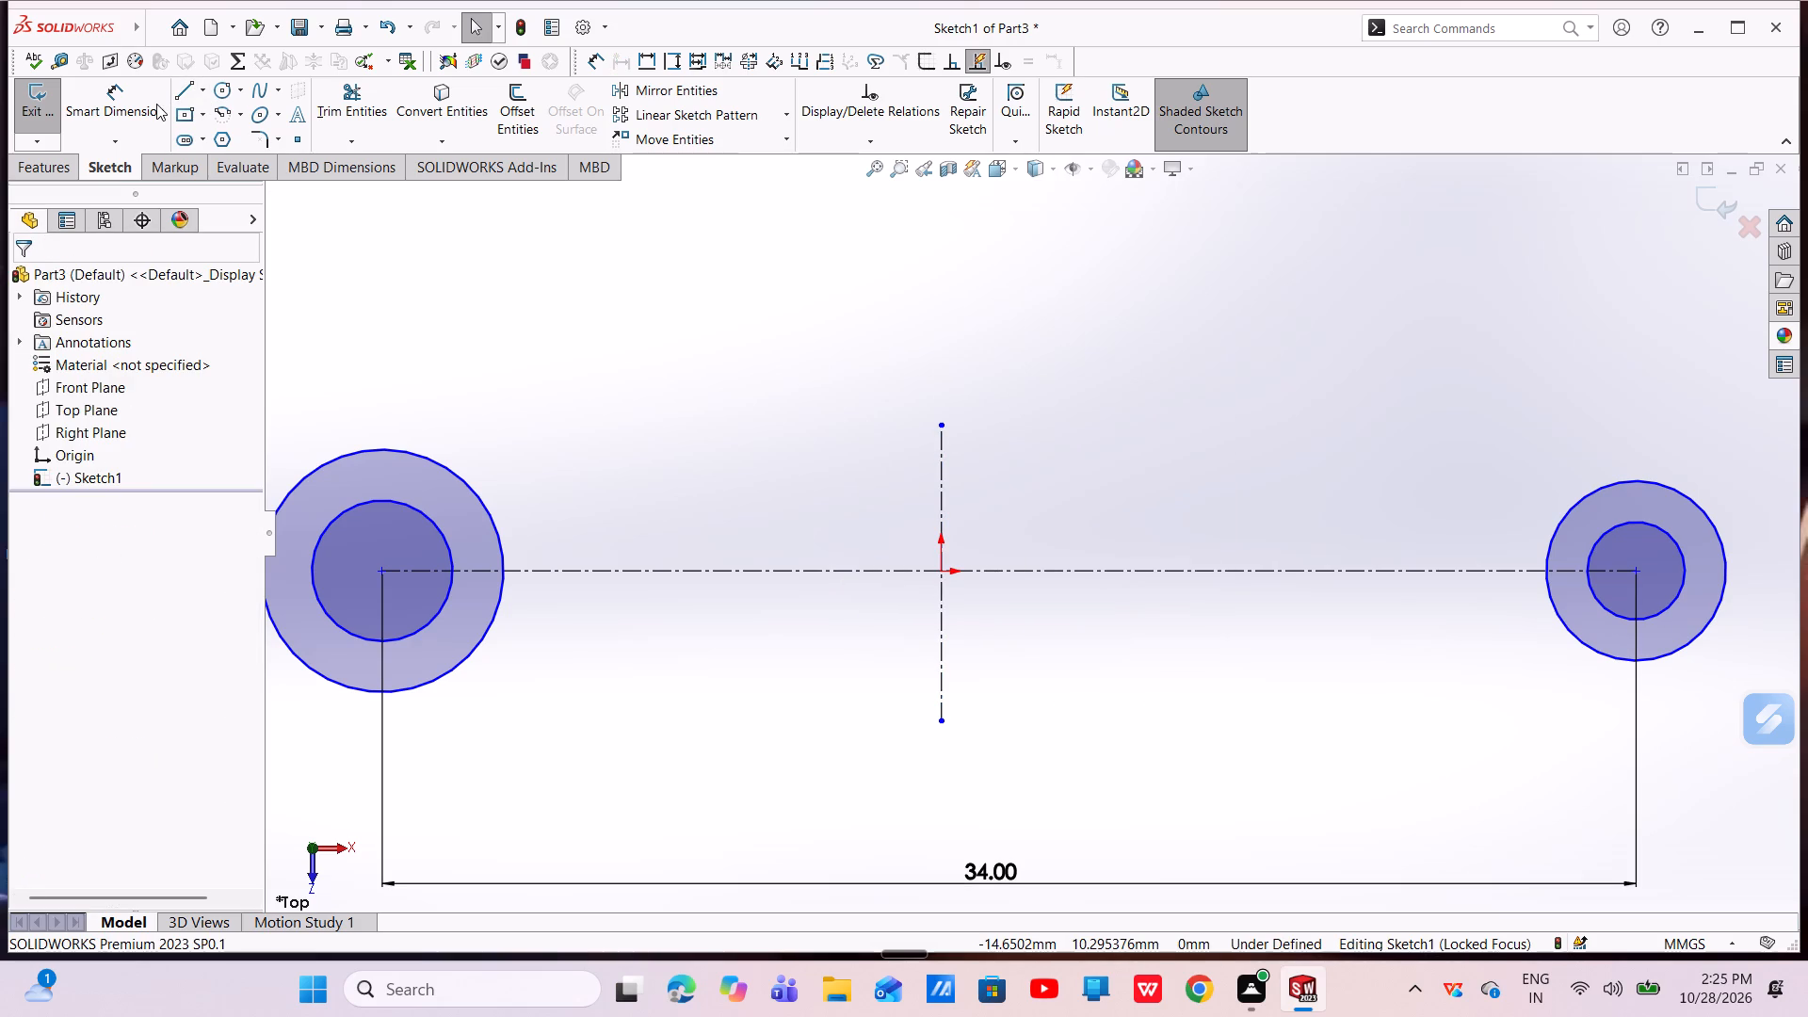
Dimension the vertical centerline's upper endpoint at 3.35 mm from the origin.
click(137, 105)
click(940, 422)
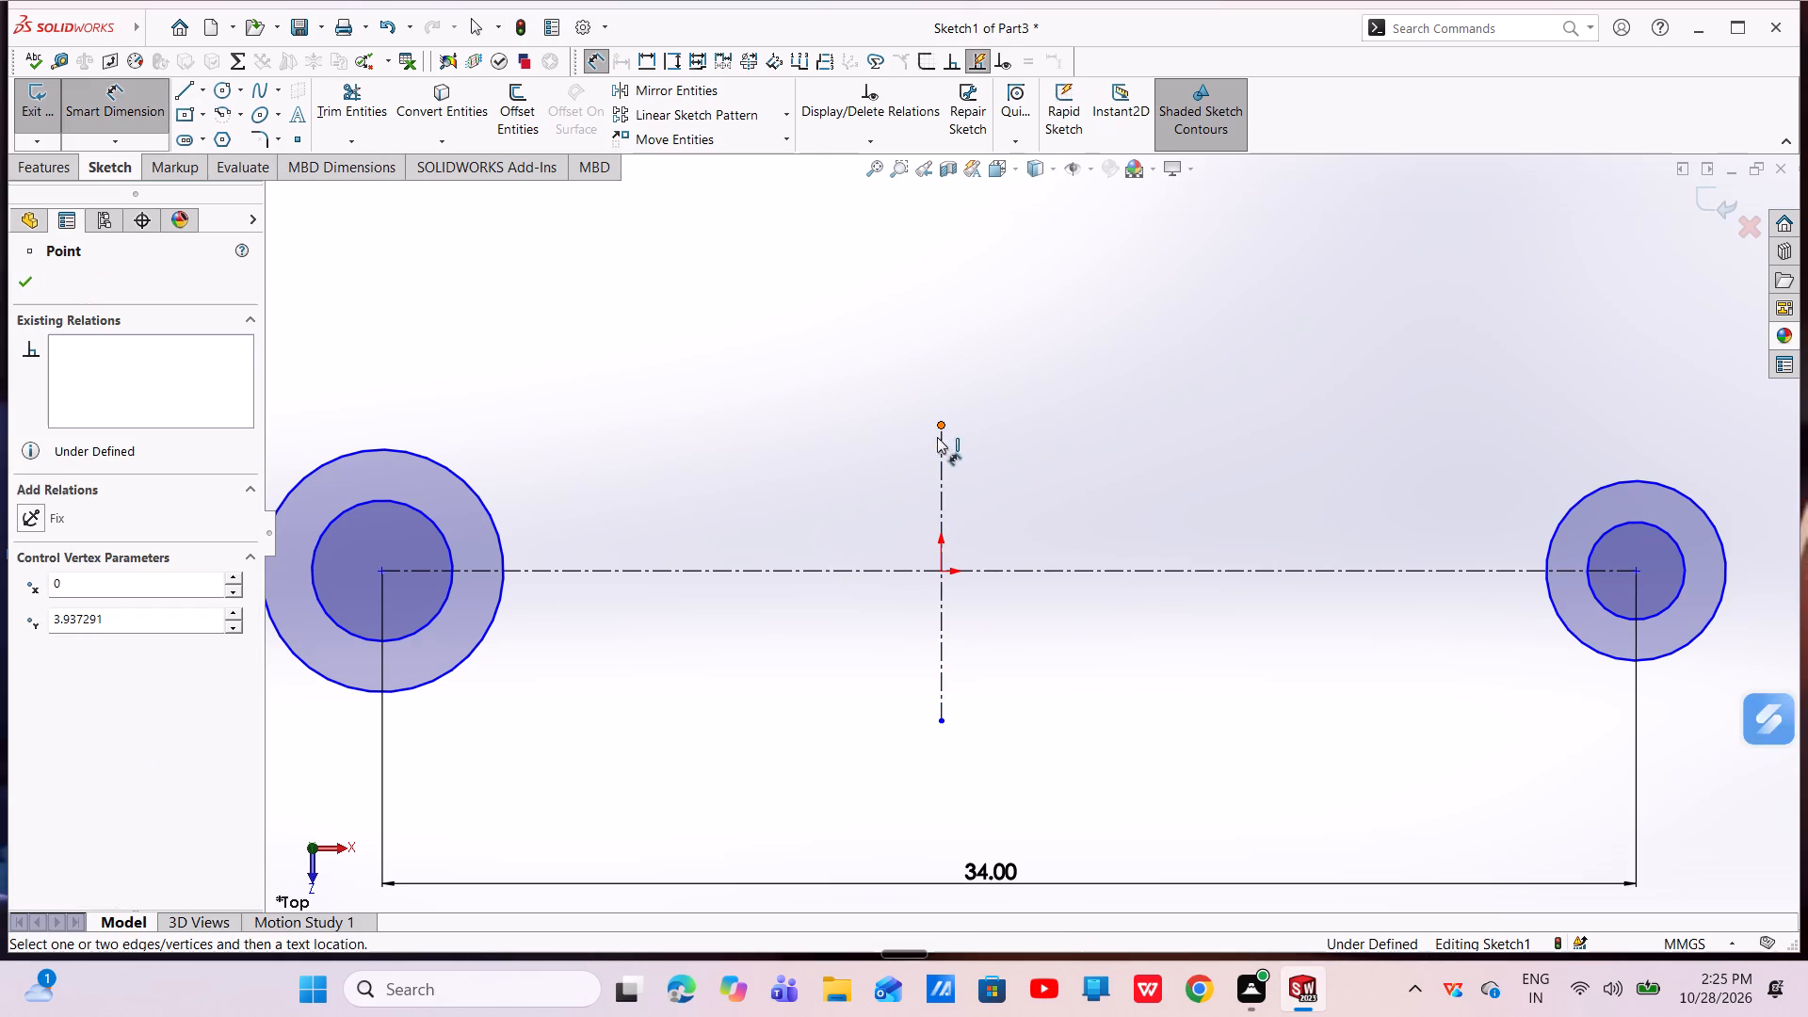
click(944, 572)
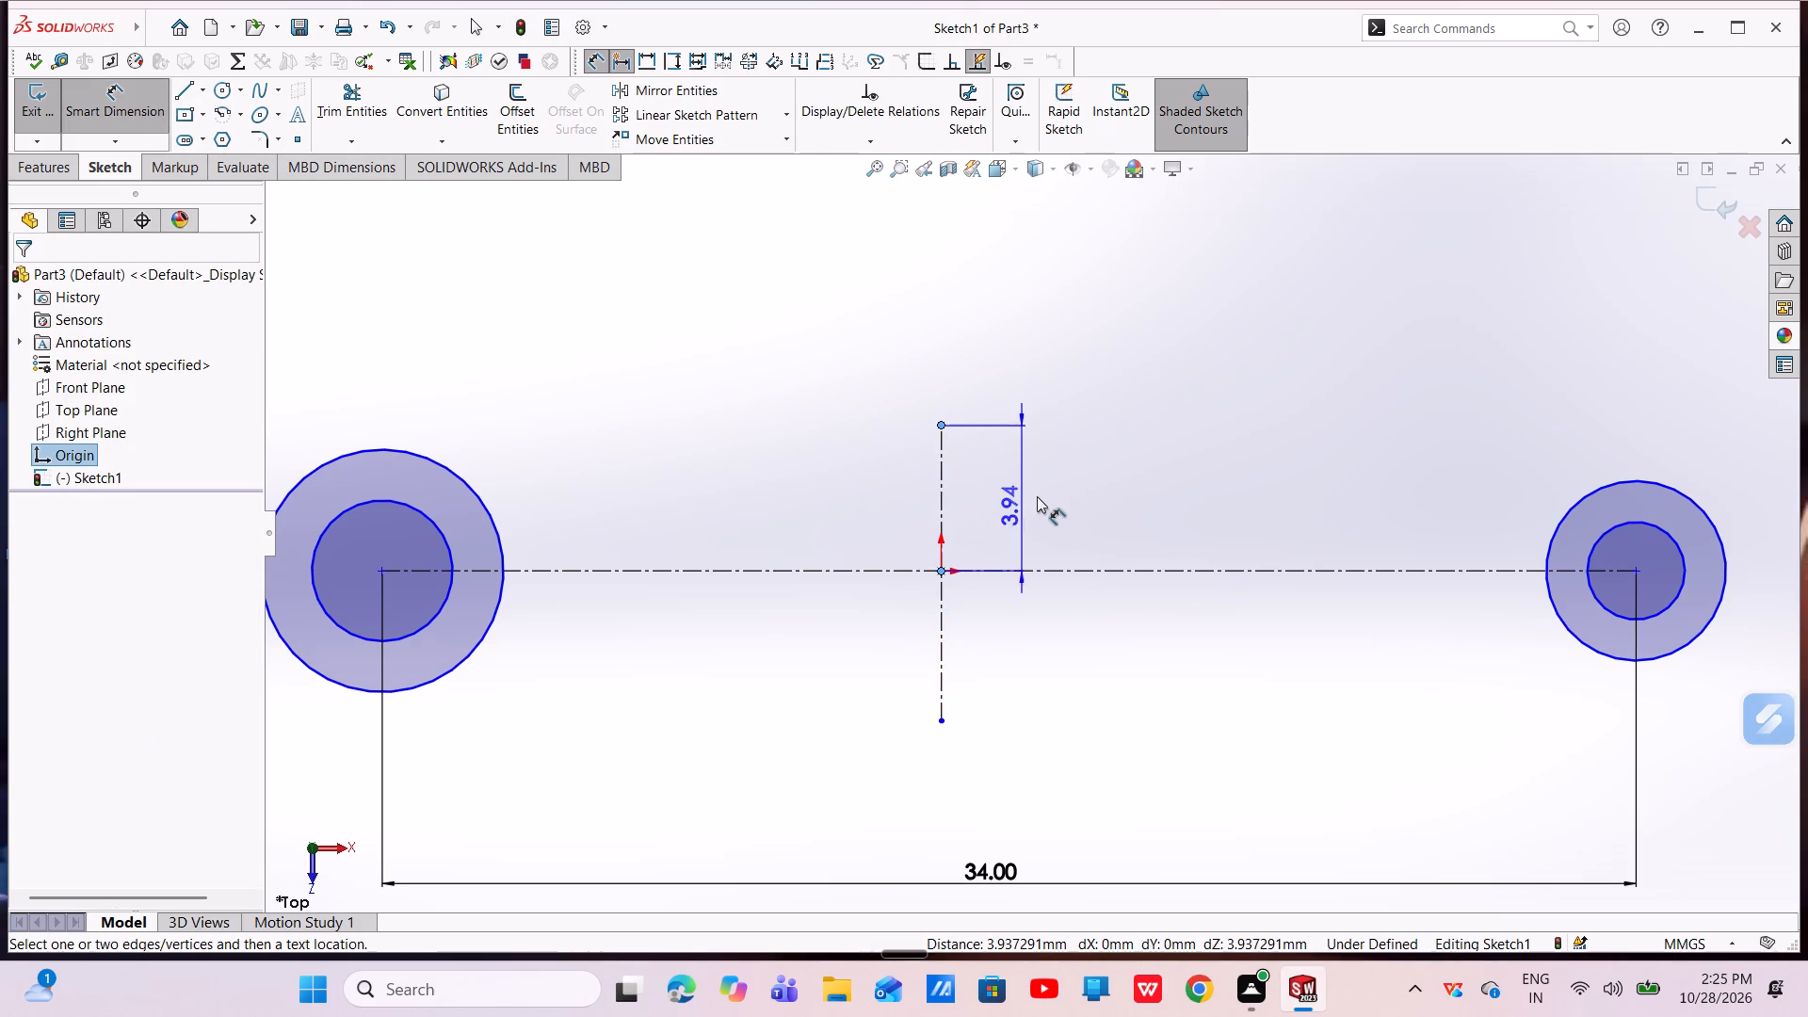
click(1039, 511)
key(BackSpace)
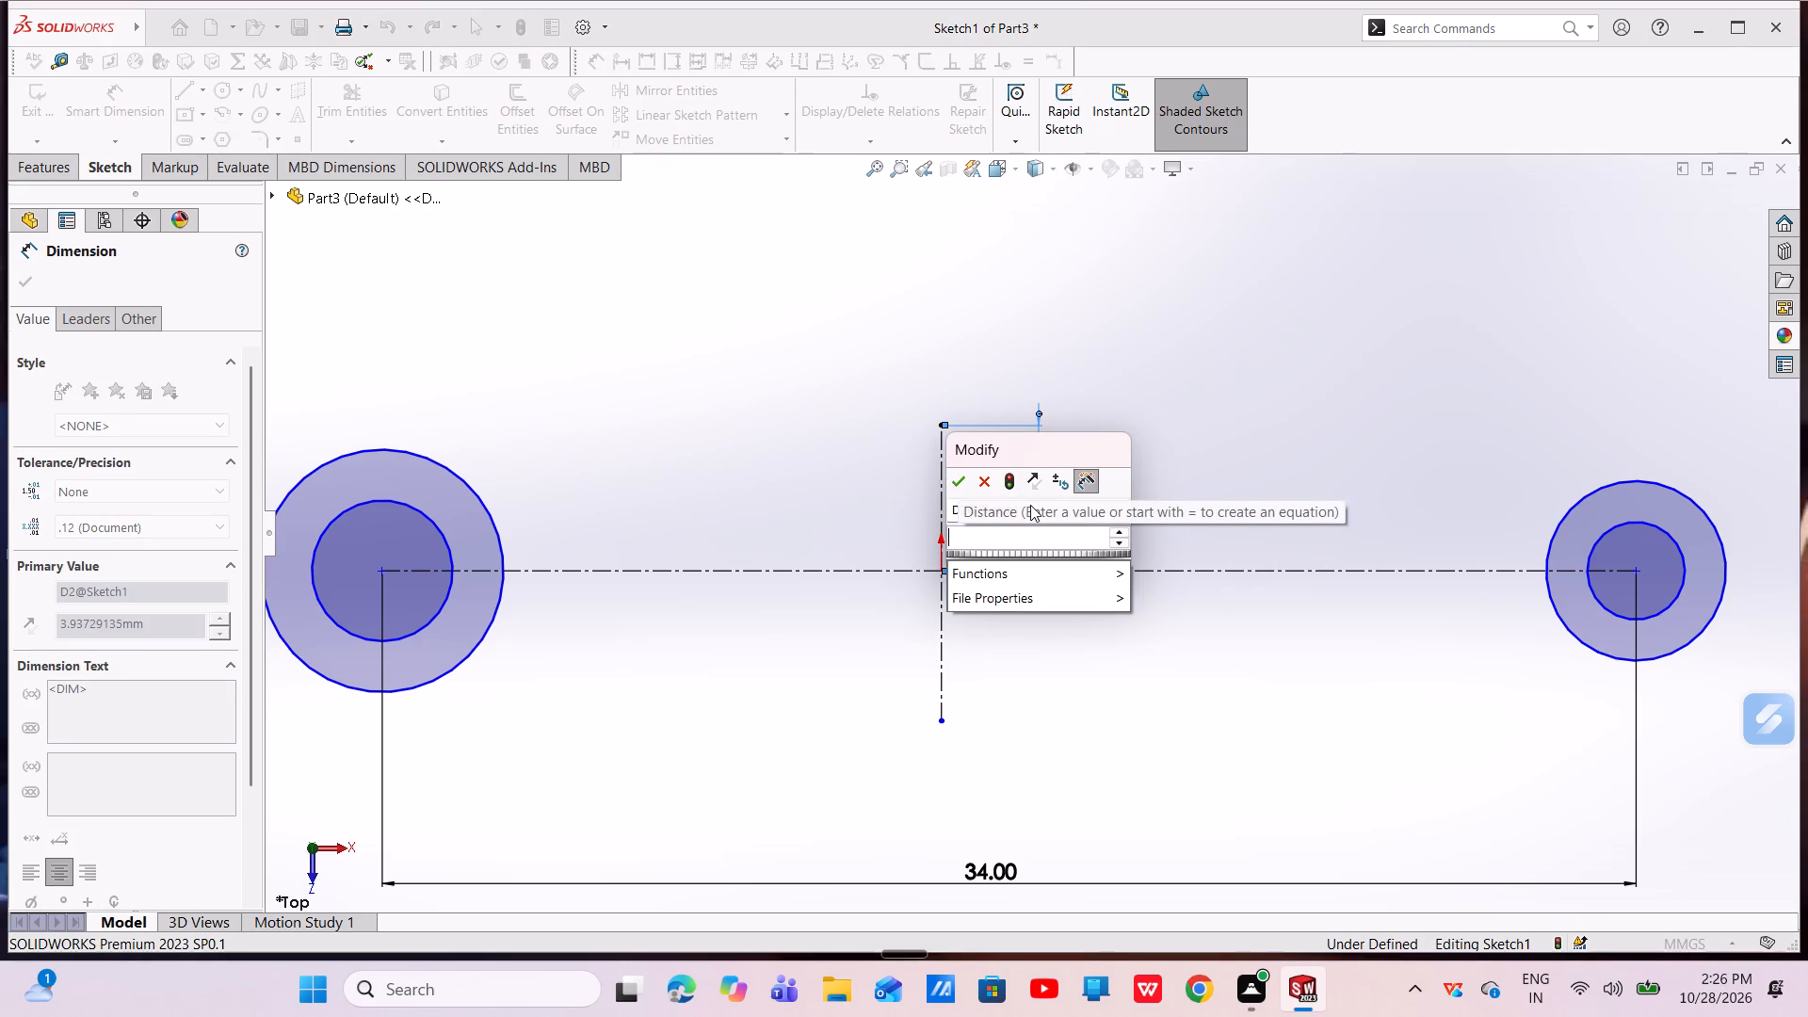
text(3.35)
key(Return)
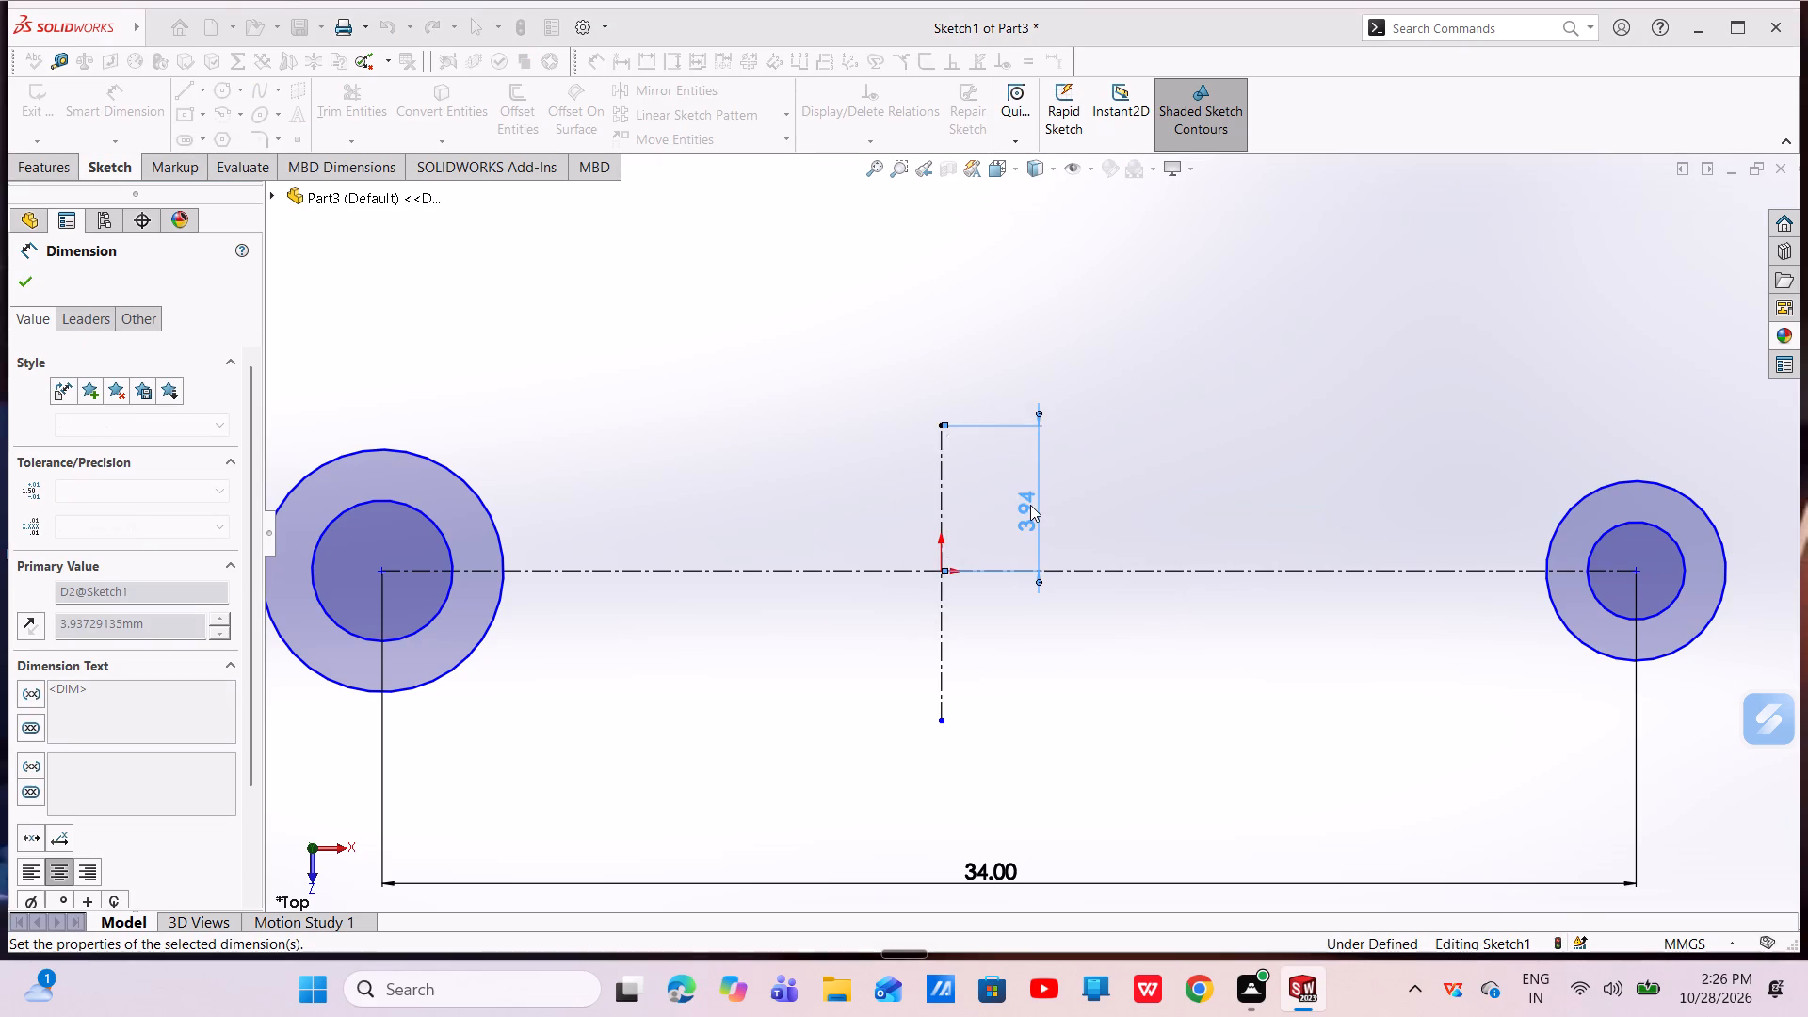
key(Escape)
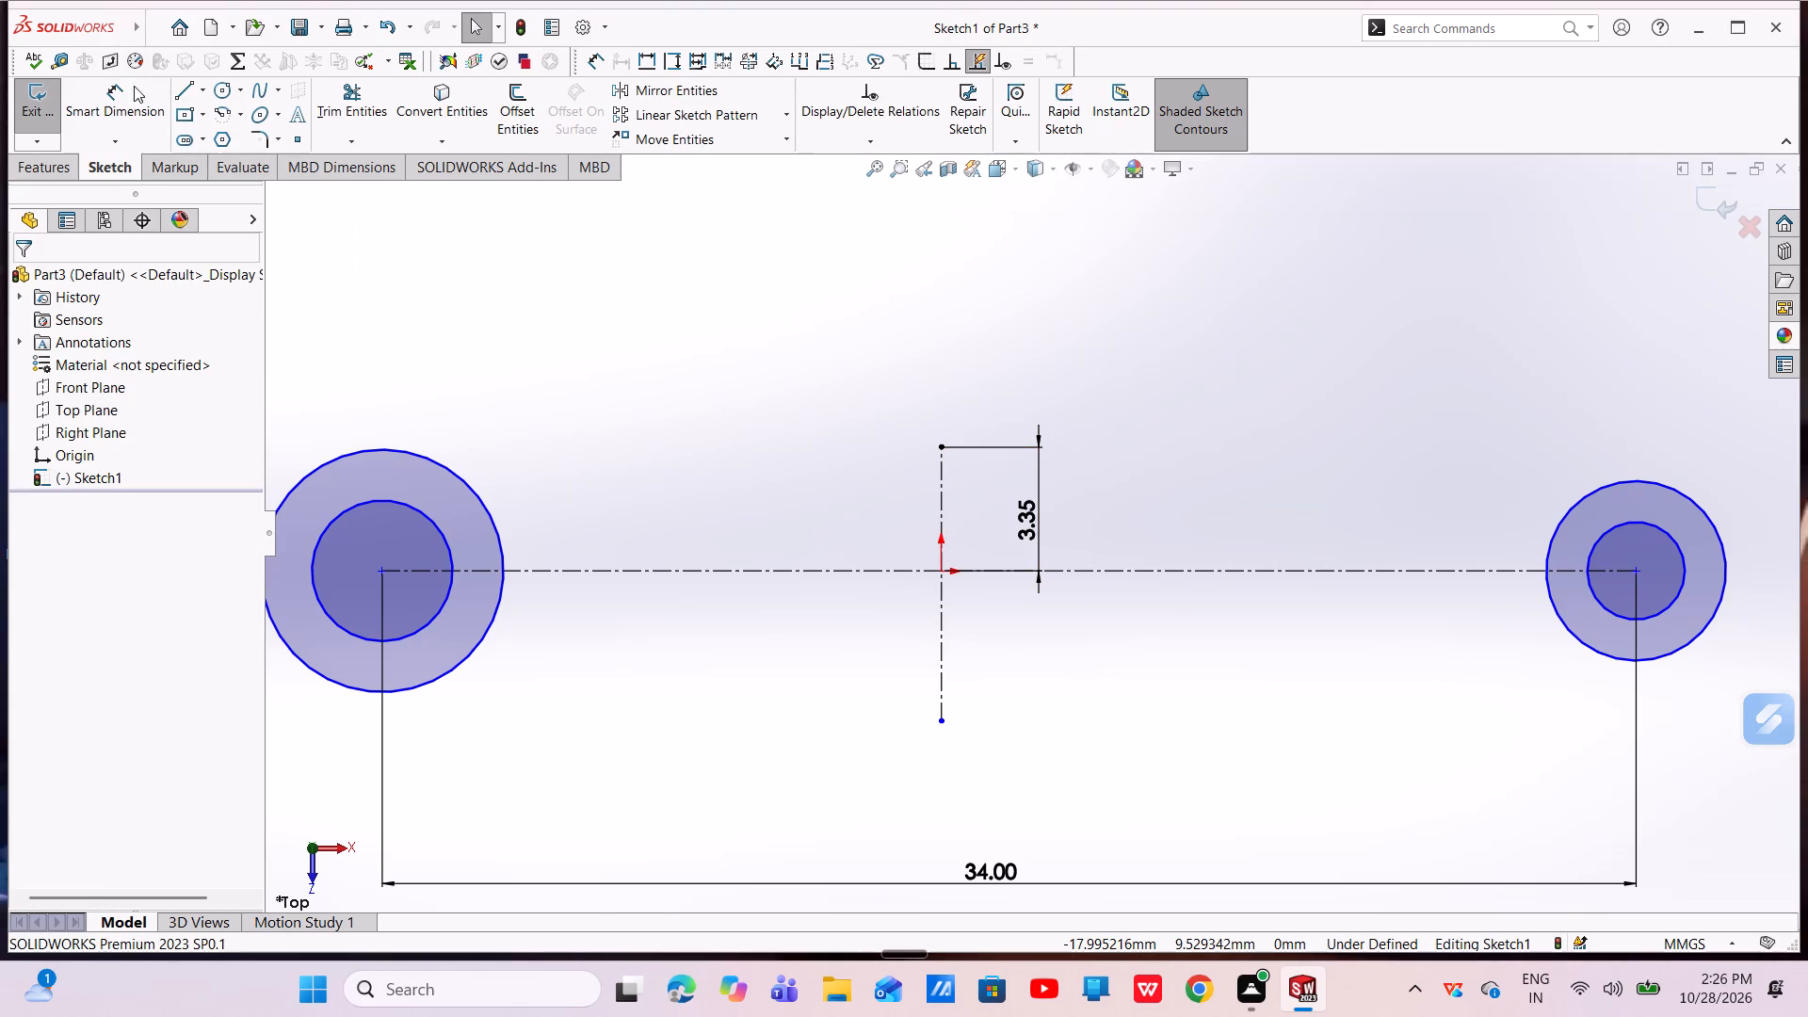
Dimension the vertical centerline's overall length between its two endpoints at 8 mm.
click(114, 104)
click(941, 449)
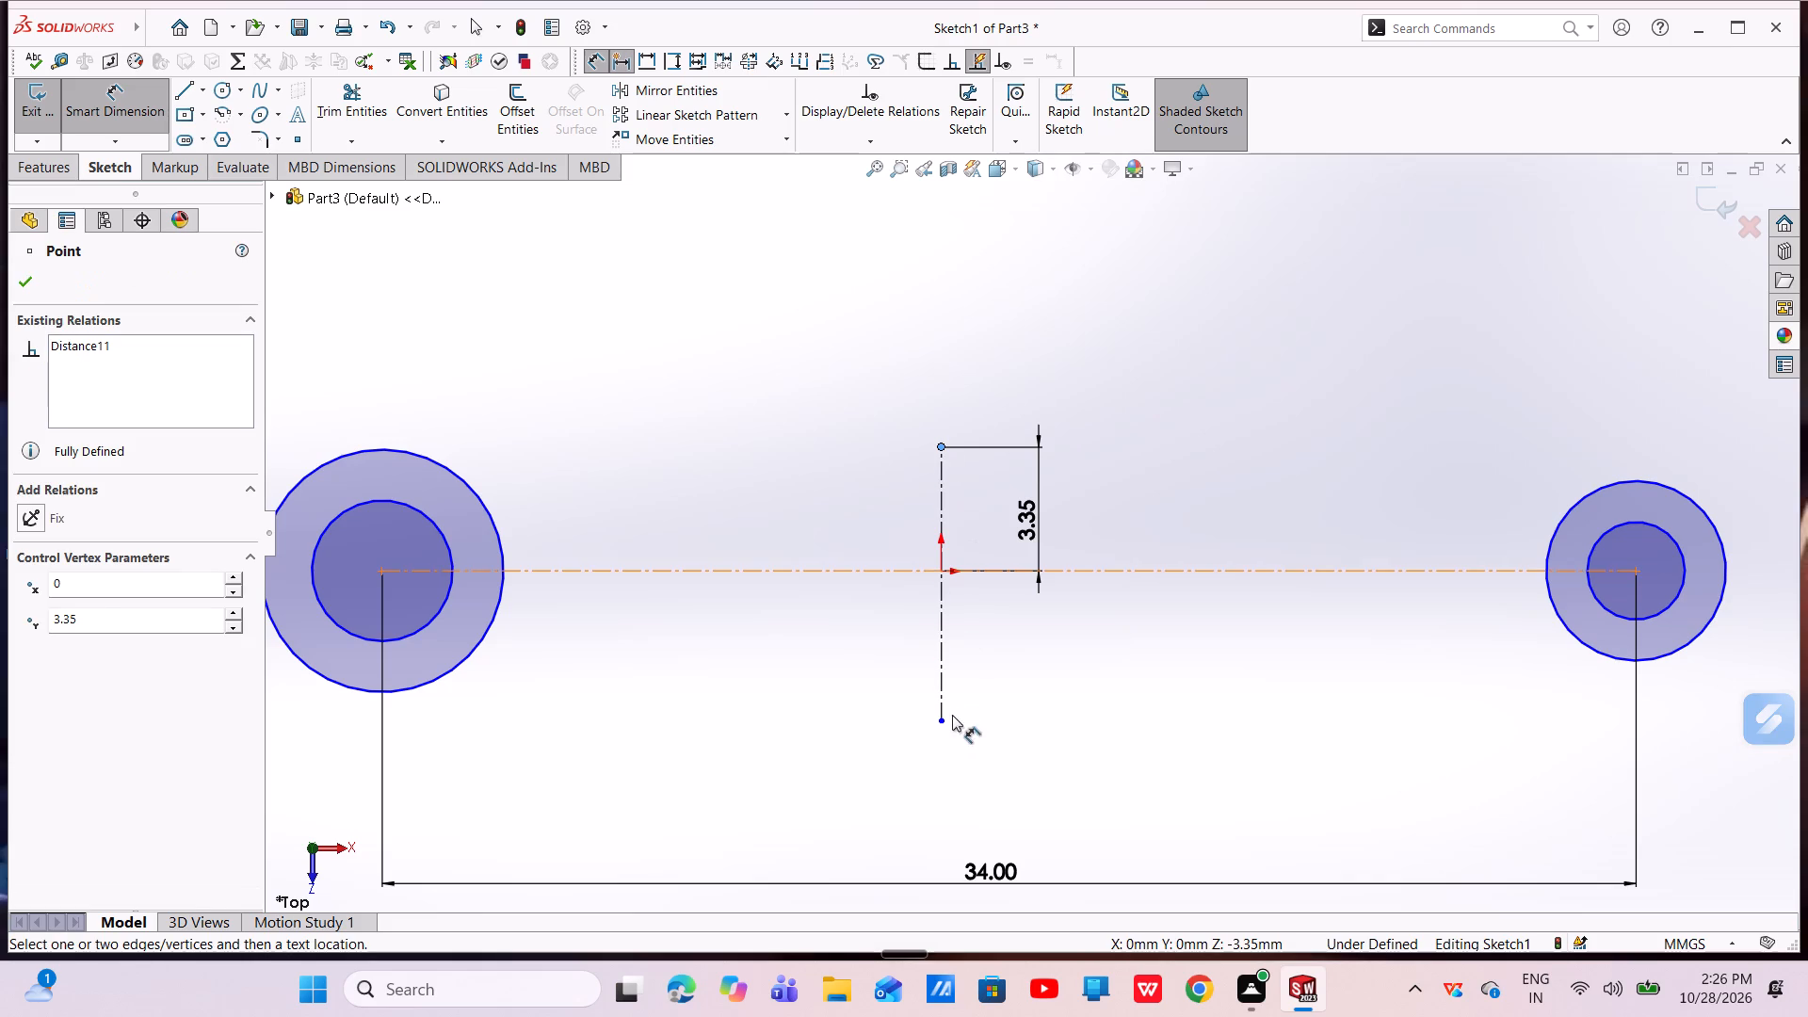
click(943, 724)
click(822, 536)
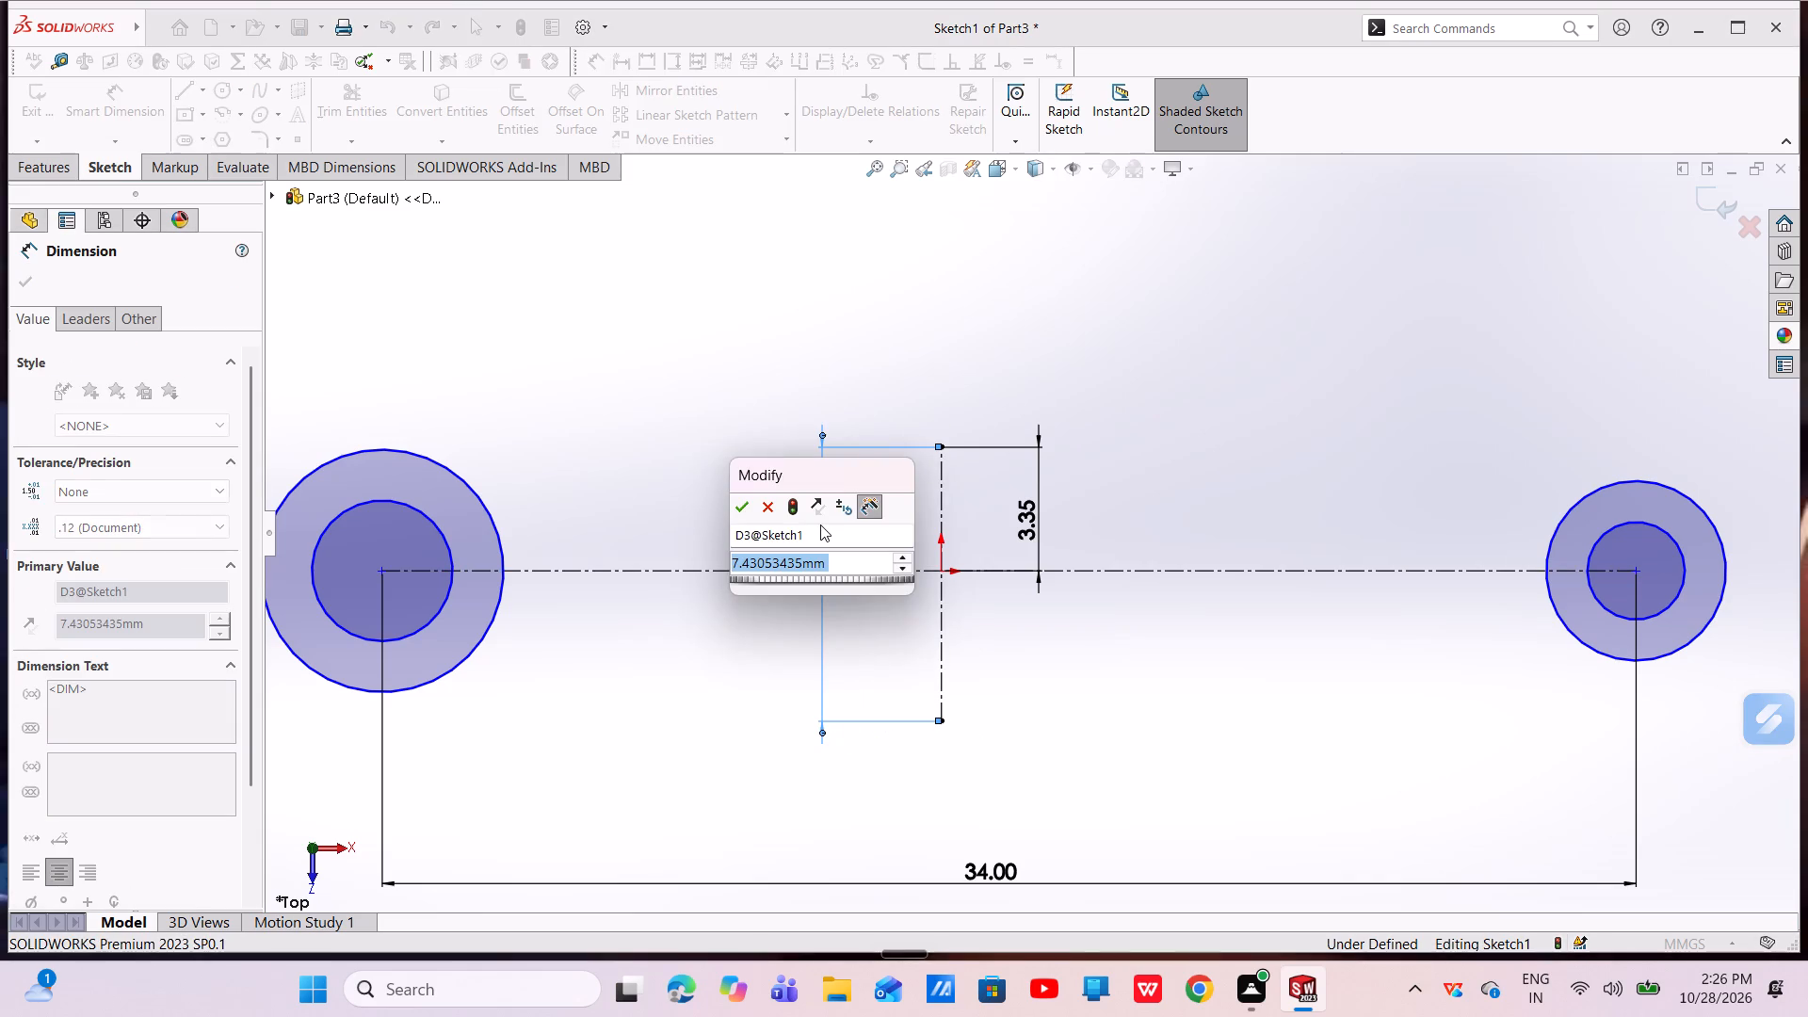
key(BackSpace)
key(8)
key(Return)
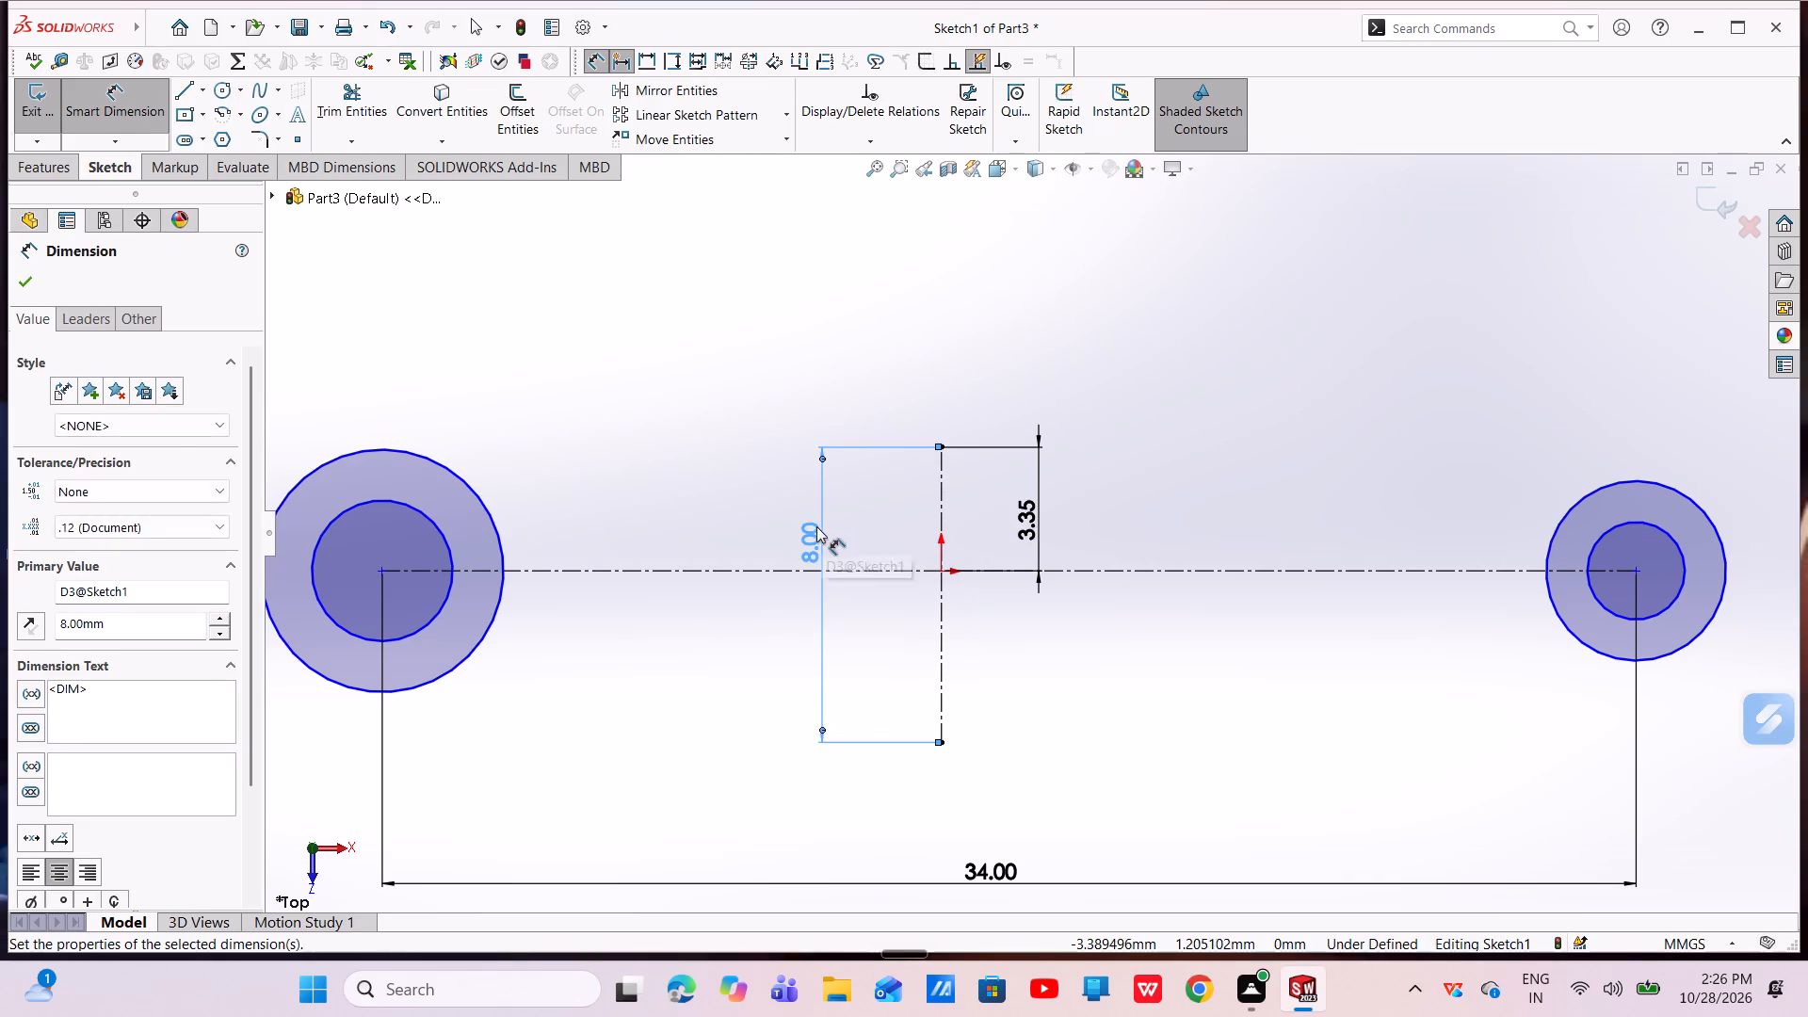
key(Escape)
key(Escape)
Sketch a sloped line about 13.2 mm long from the left outer circle to the vertical centerline's upper endpoint.
click(186, 90)
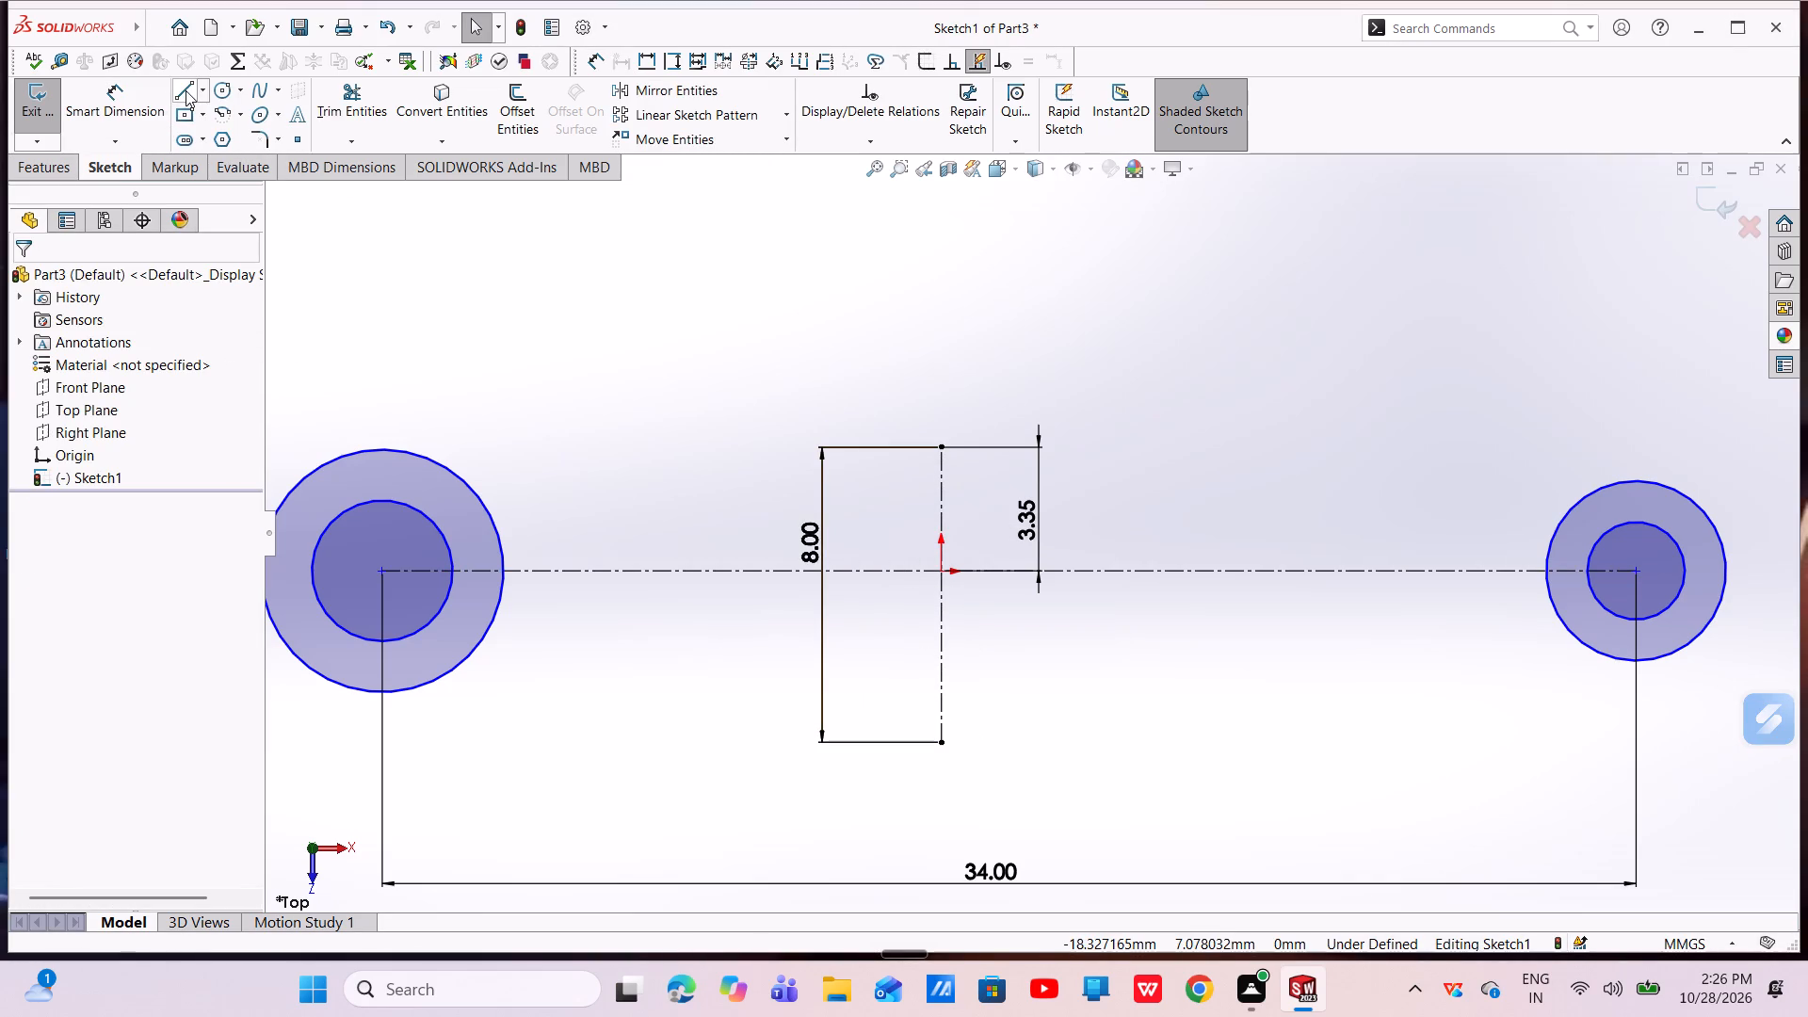
click(455, 475)
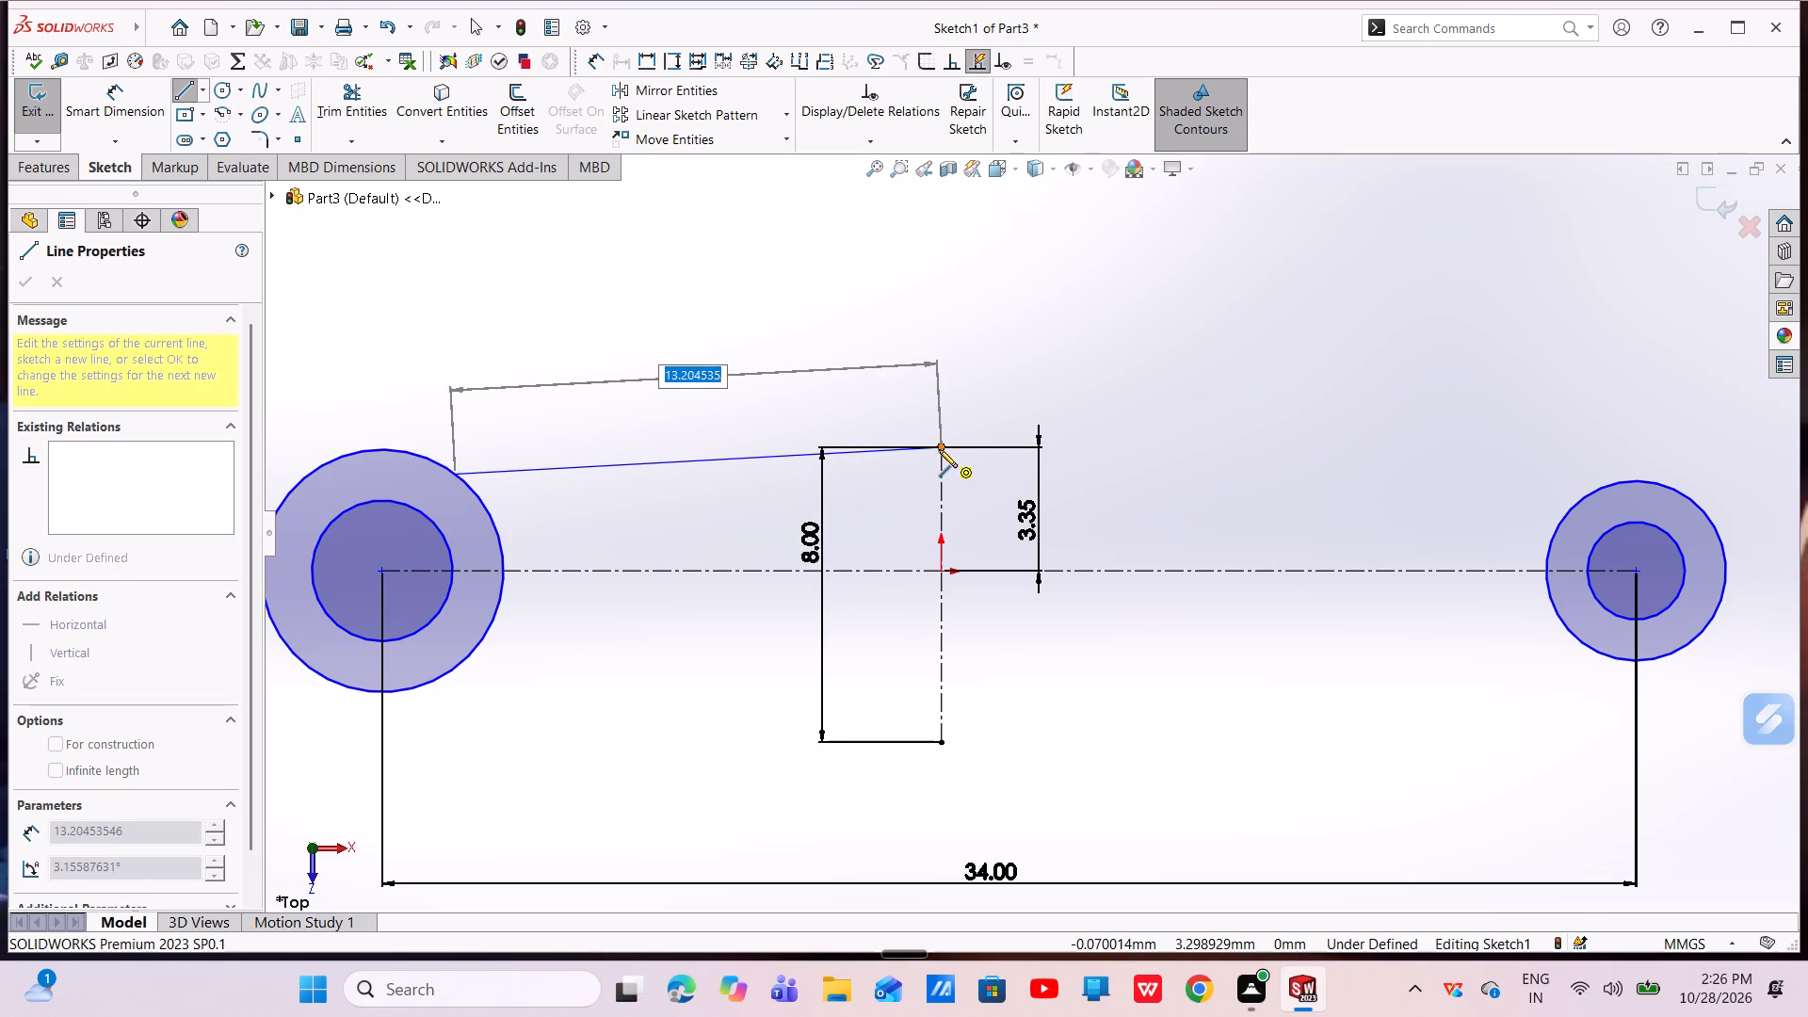
click(939, 449)
right_click(939, 449)
click(955, 463)
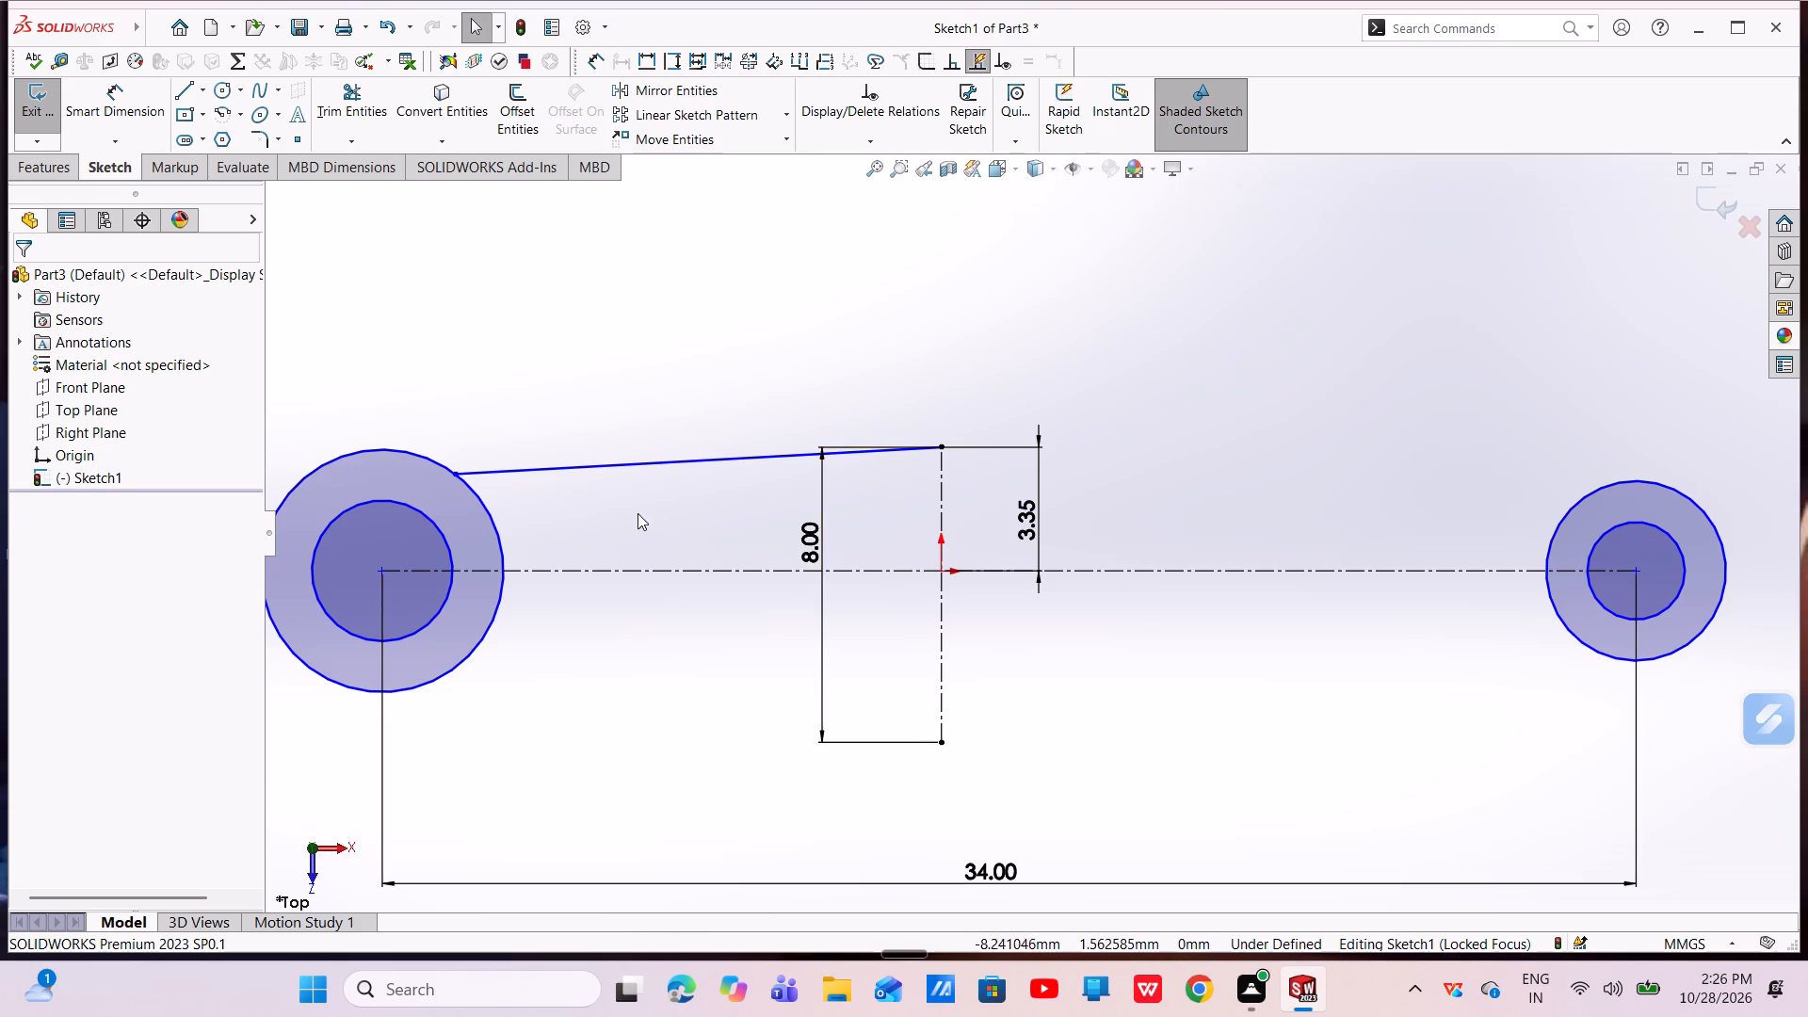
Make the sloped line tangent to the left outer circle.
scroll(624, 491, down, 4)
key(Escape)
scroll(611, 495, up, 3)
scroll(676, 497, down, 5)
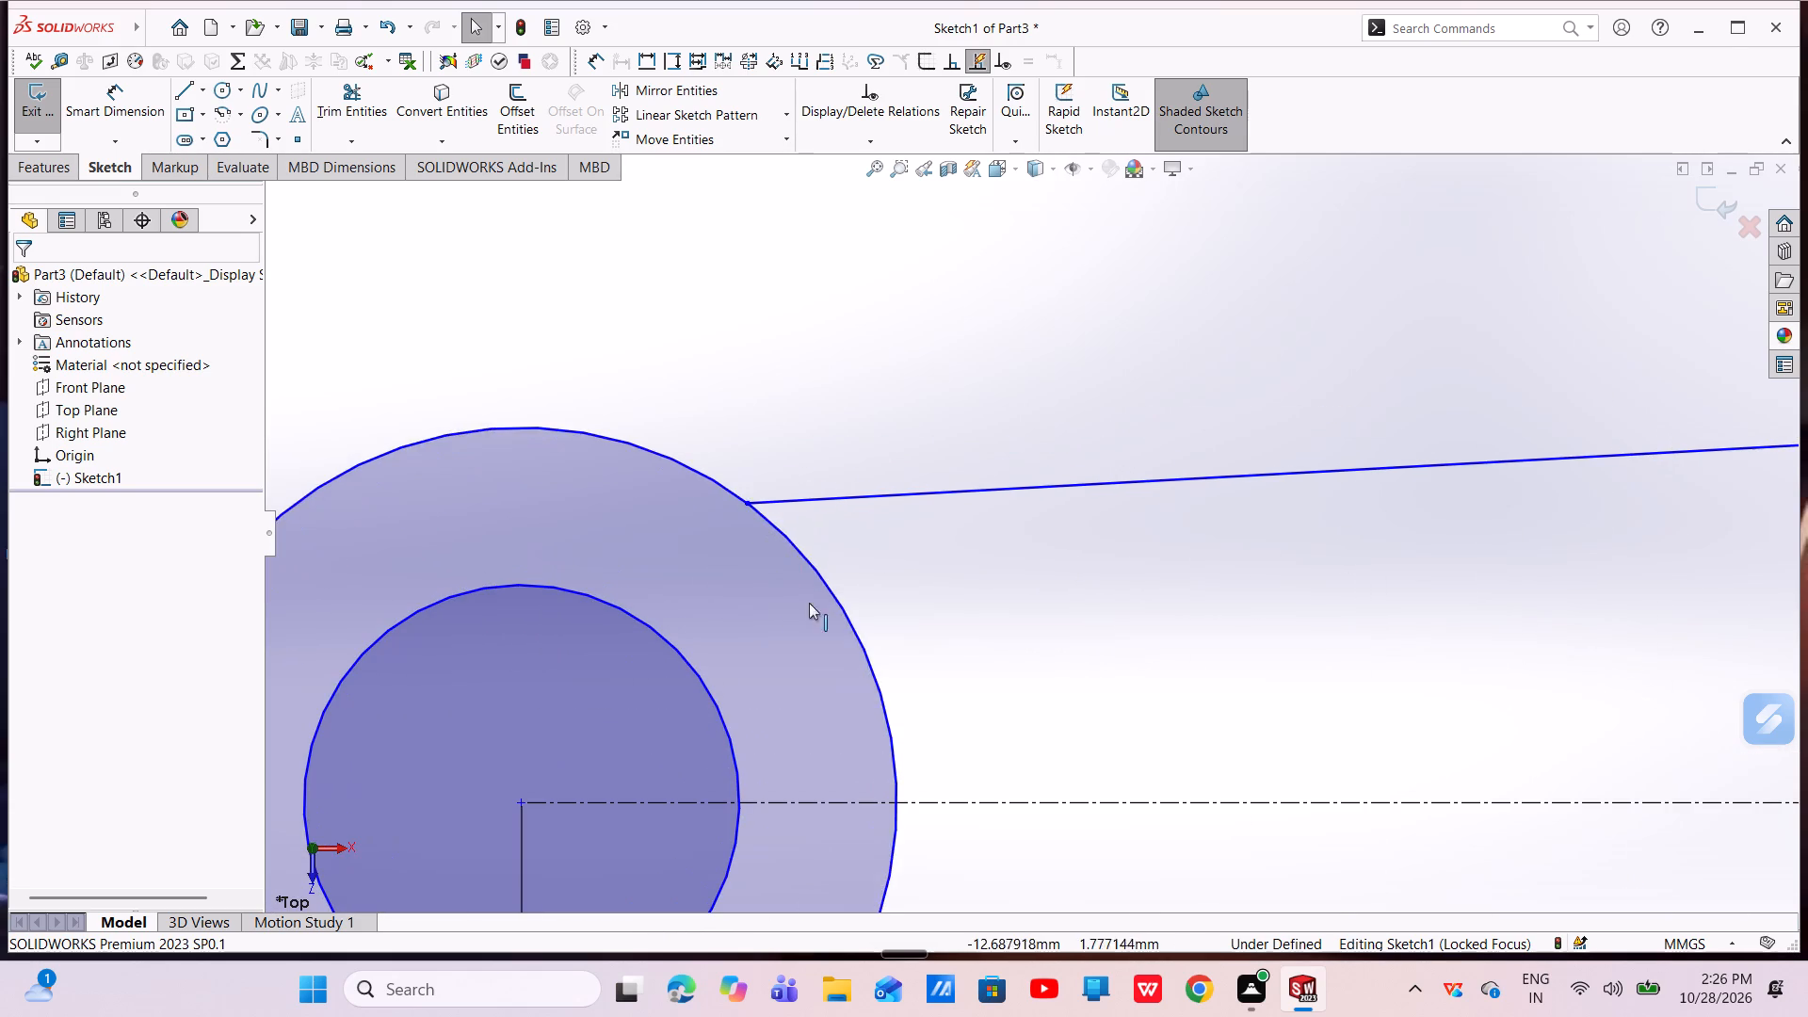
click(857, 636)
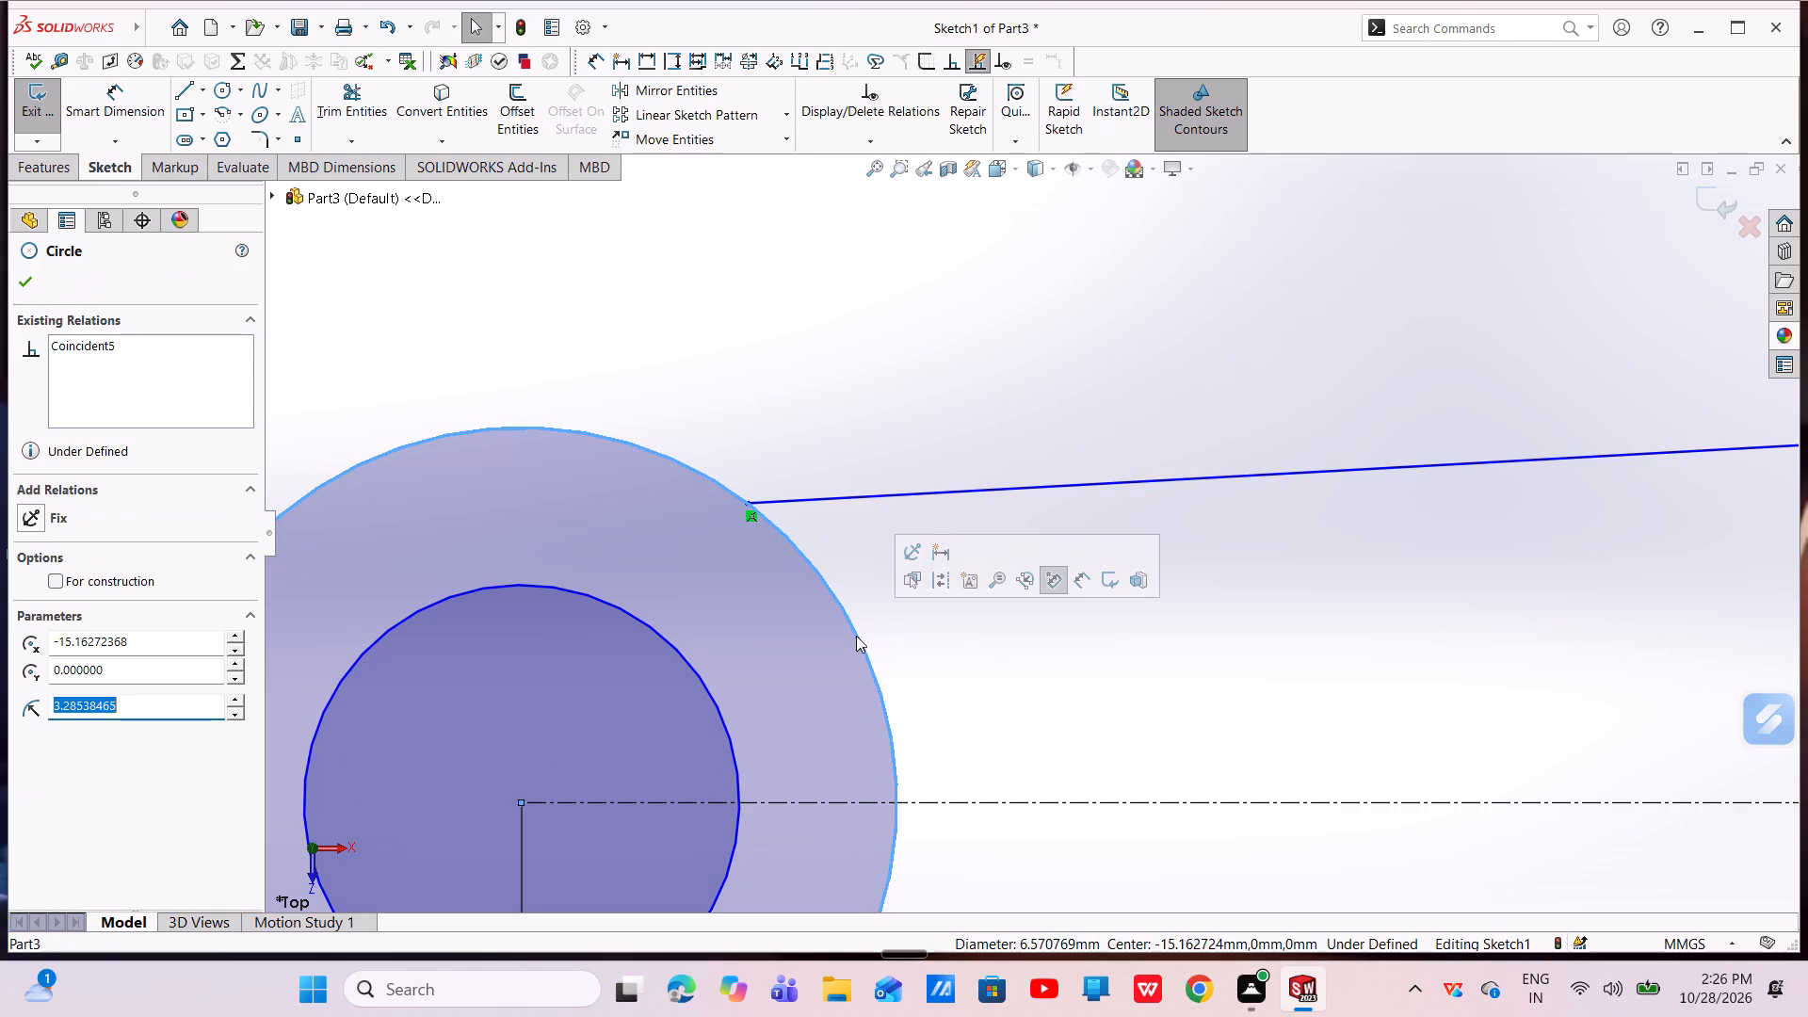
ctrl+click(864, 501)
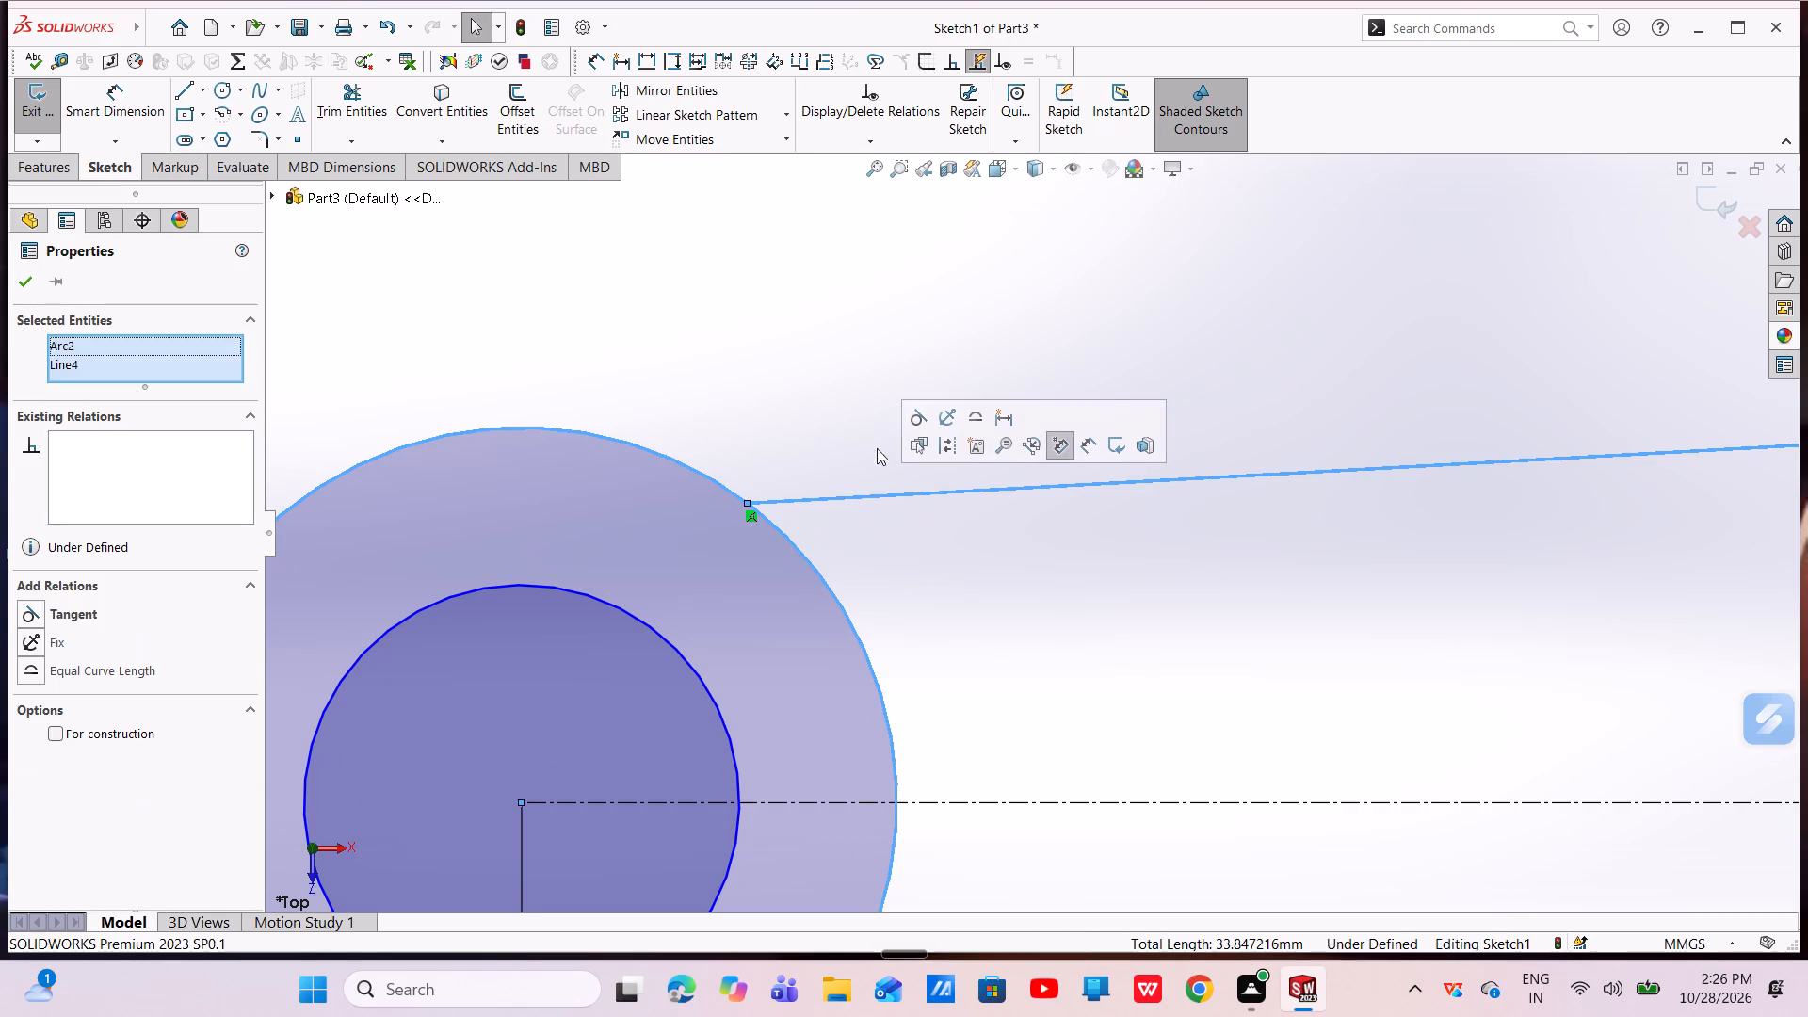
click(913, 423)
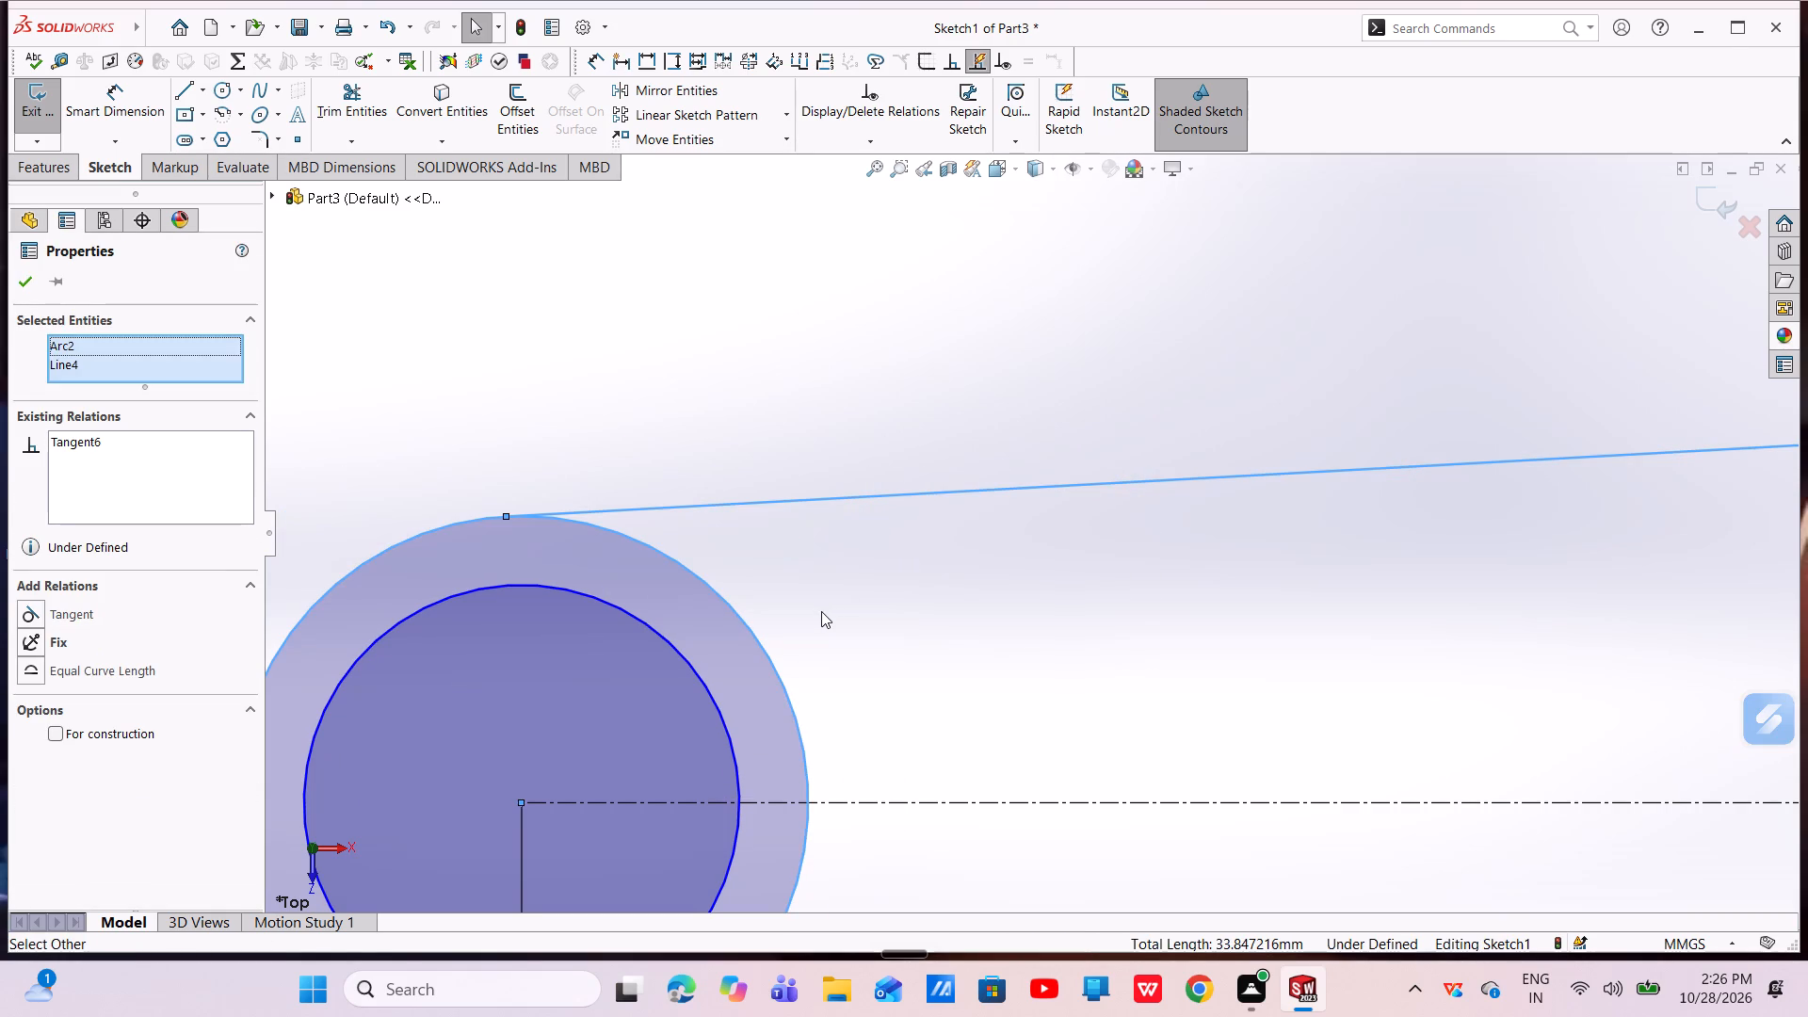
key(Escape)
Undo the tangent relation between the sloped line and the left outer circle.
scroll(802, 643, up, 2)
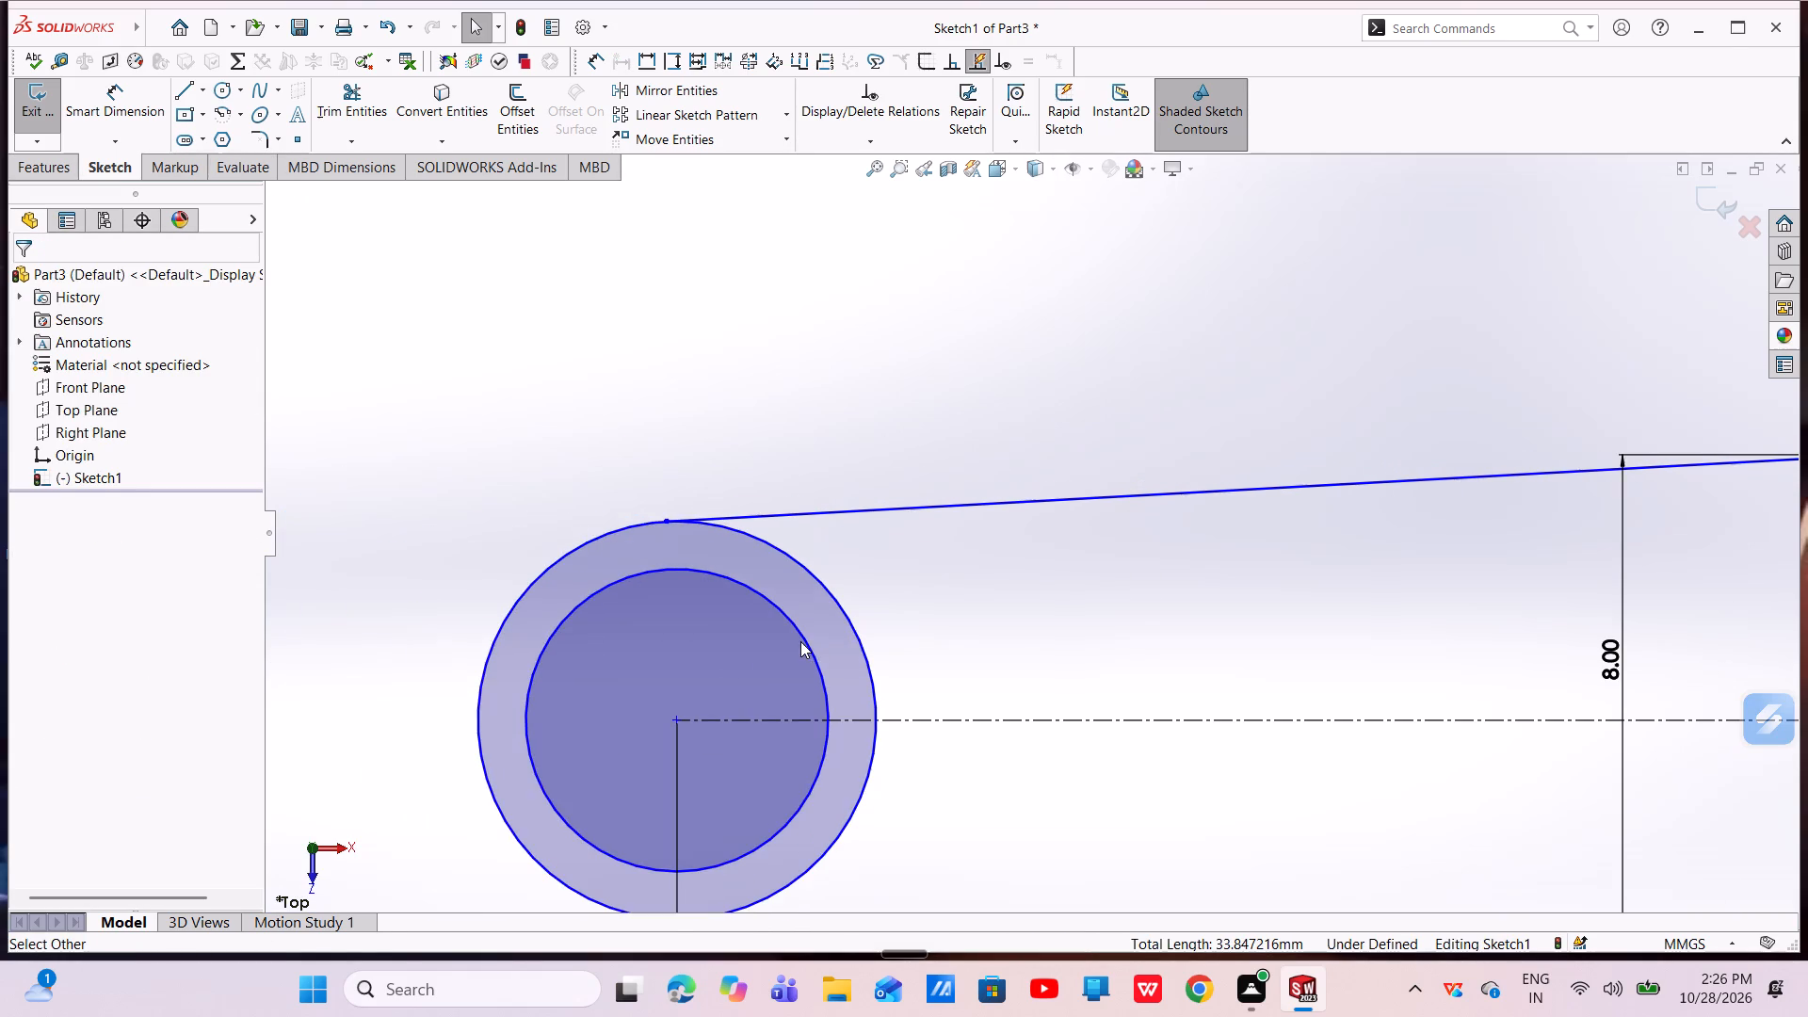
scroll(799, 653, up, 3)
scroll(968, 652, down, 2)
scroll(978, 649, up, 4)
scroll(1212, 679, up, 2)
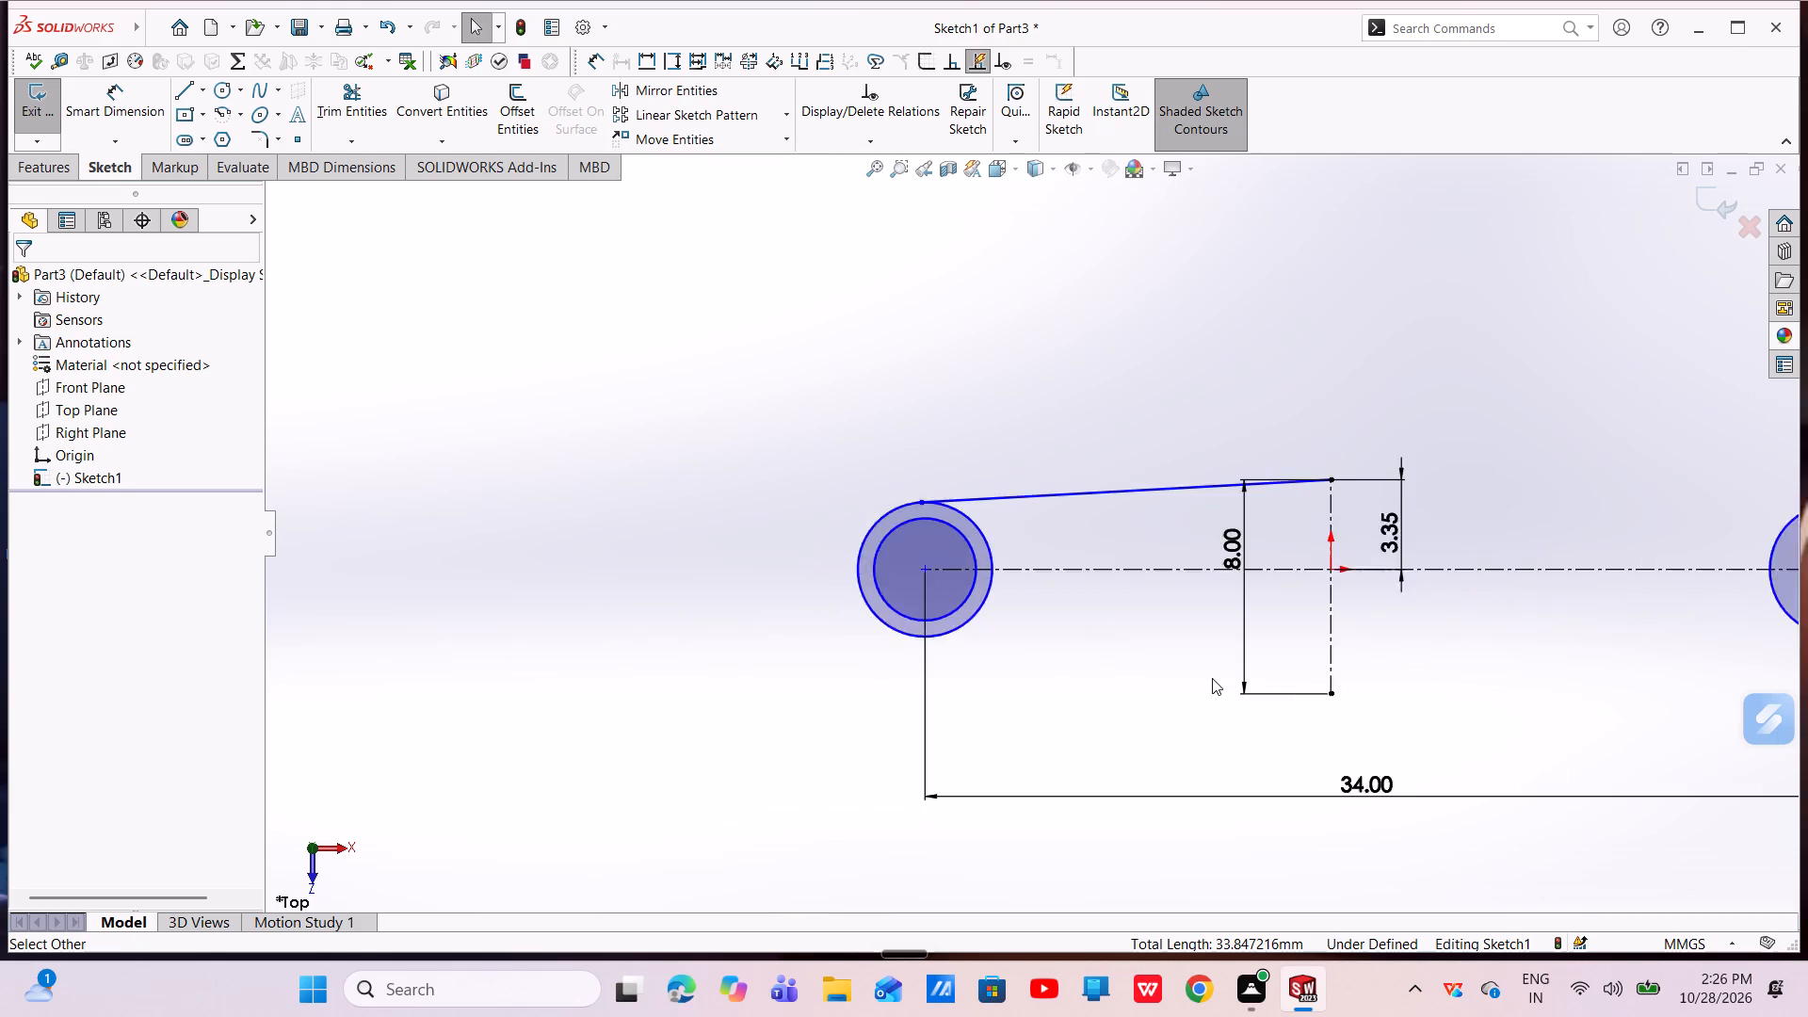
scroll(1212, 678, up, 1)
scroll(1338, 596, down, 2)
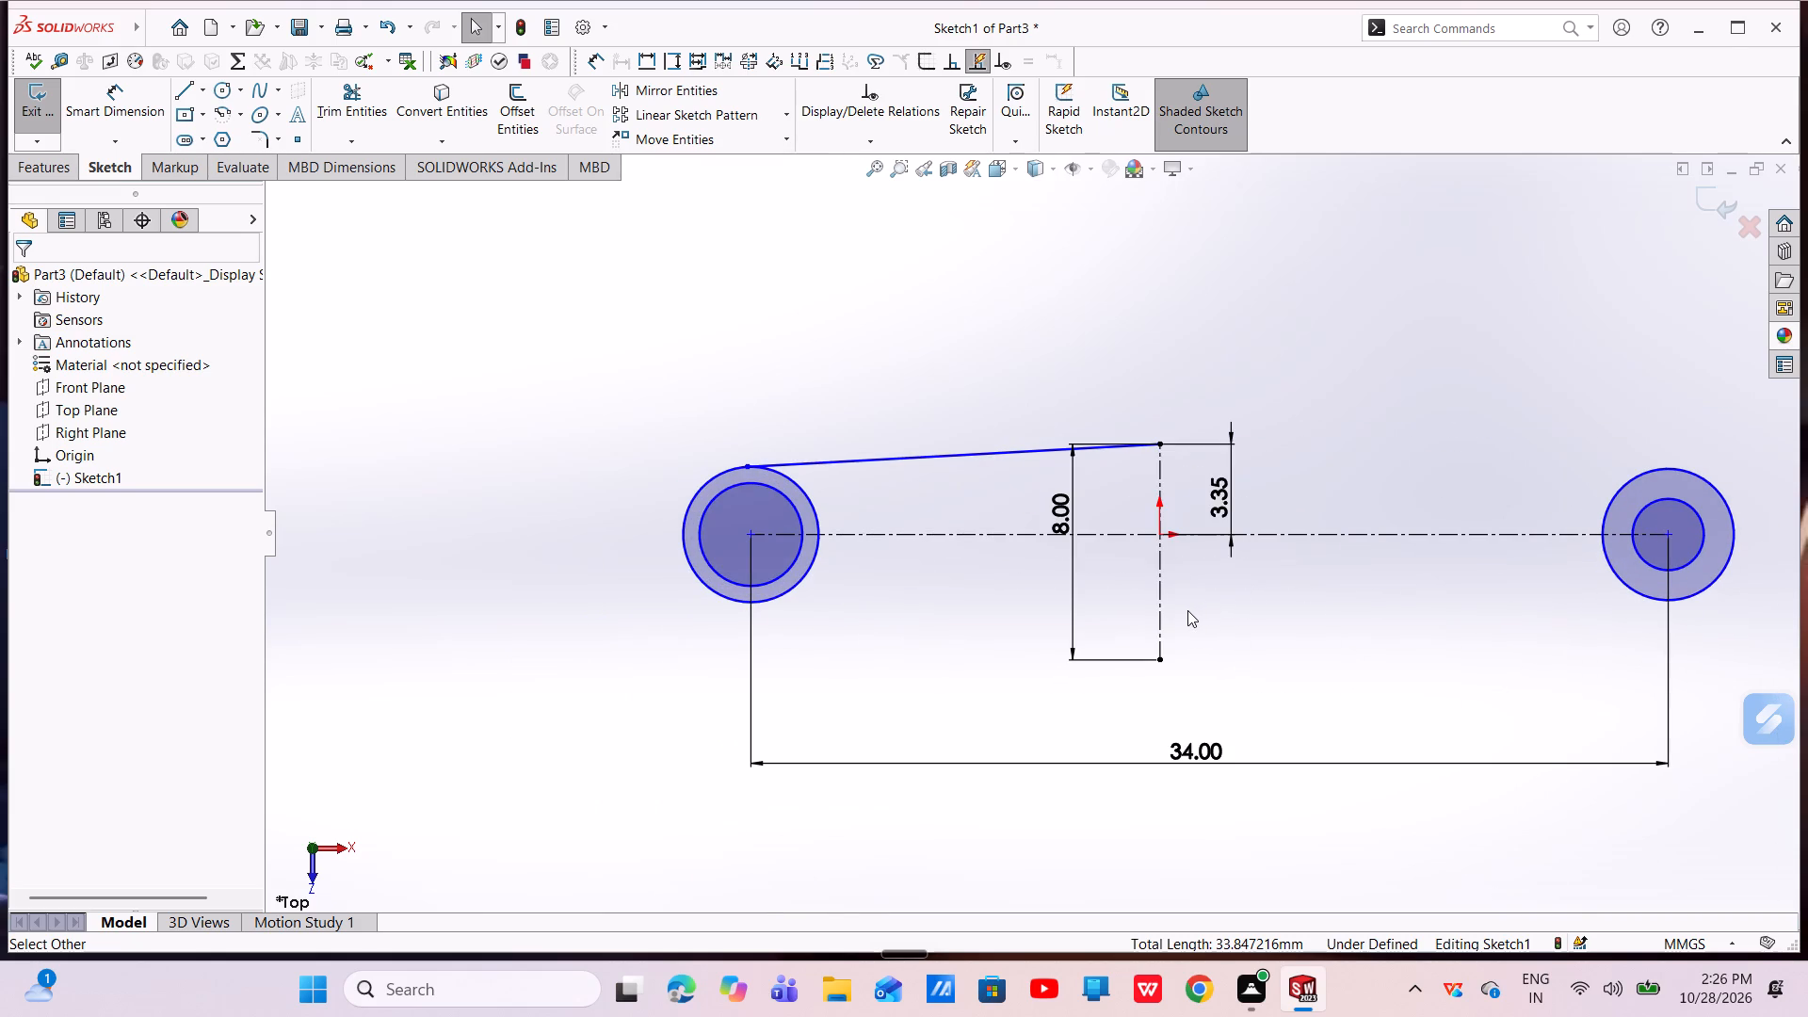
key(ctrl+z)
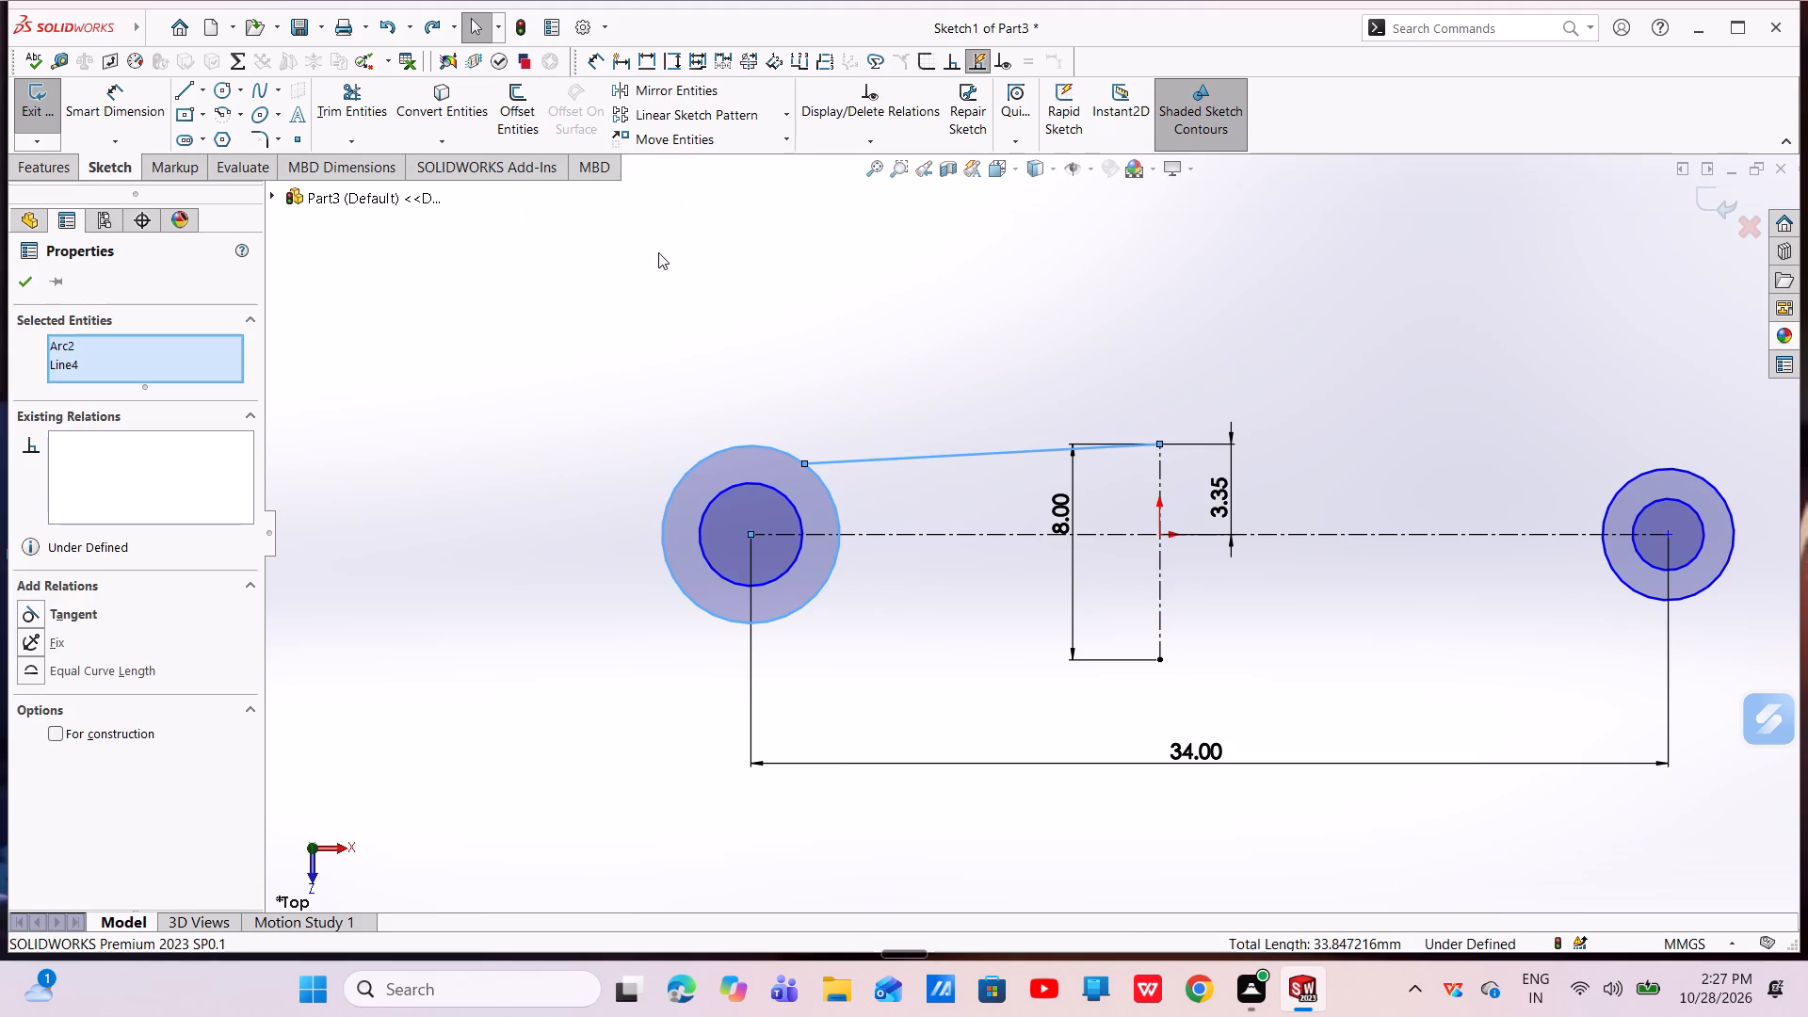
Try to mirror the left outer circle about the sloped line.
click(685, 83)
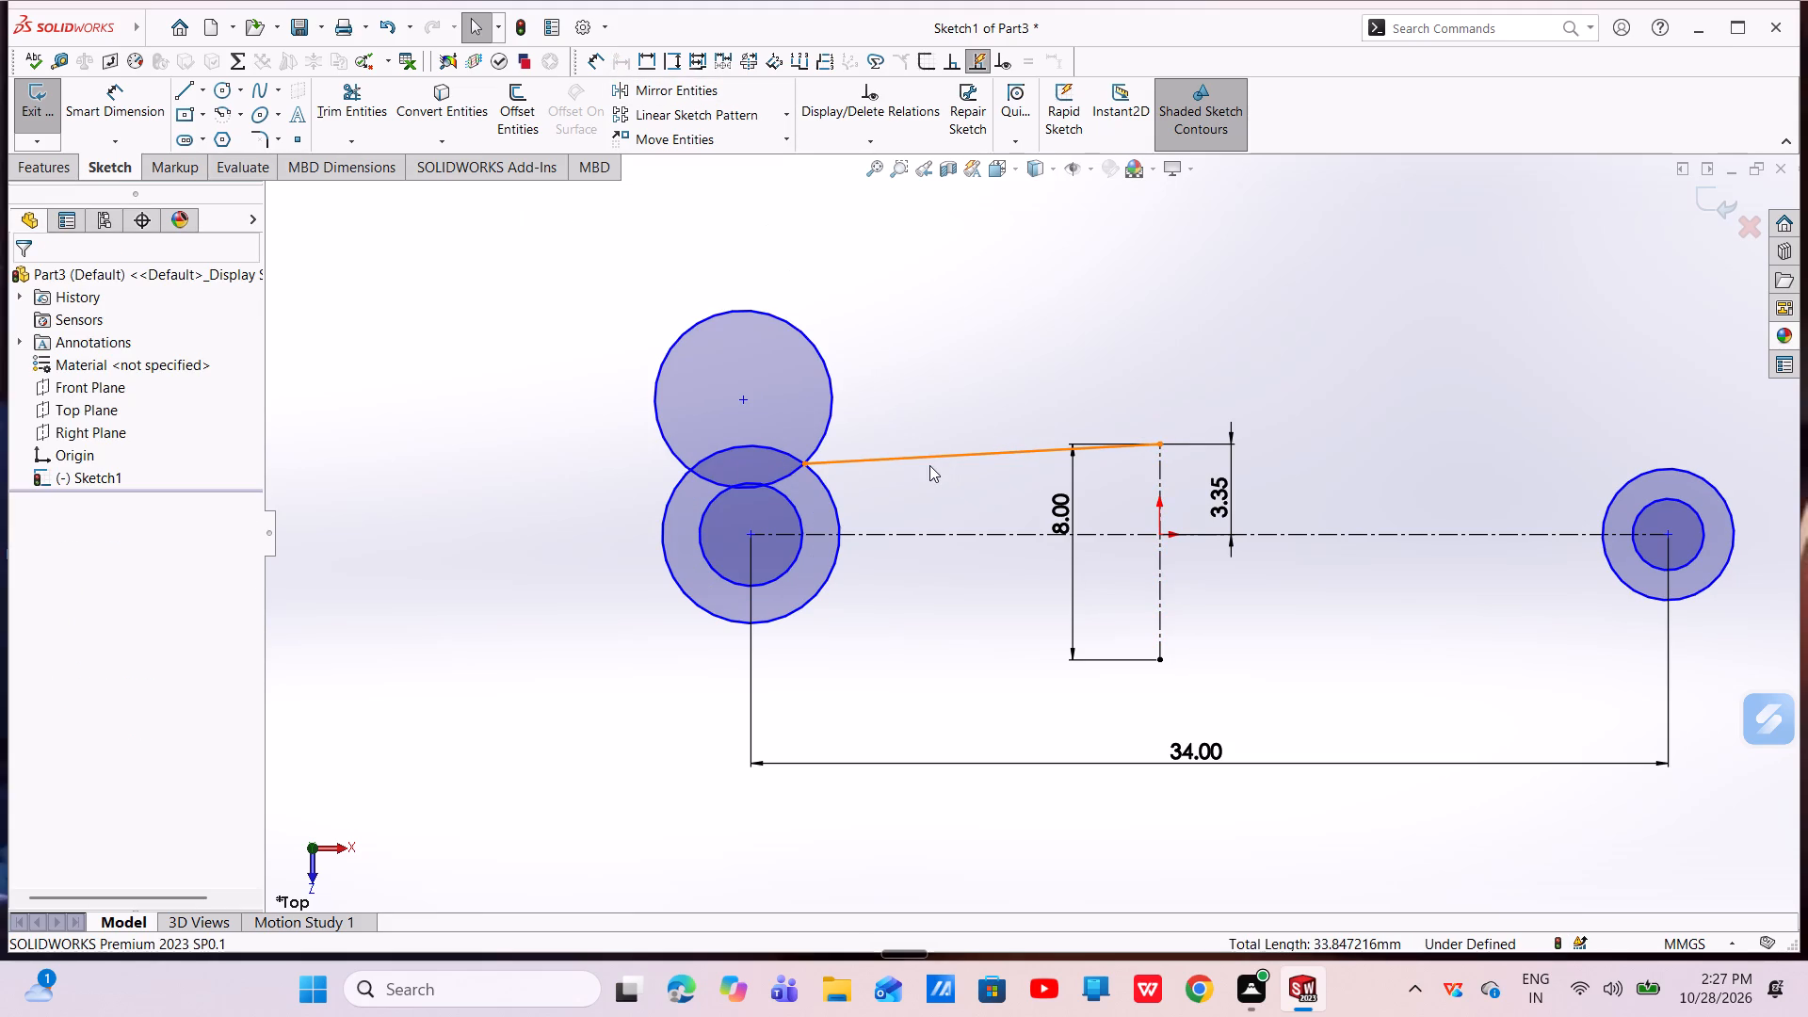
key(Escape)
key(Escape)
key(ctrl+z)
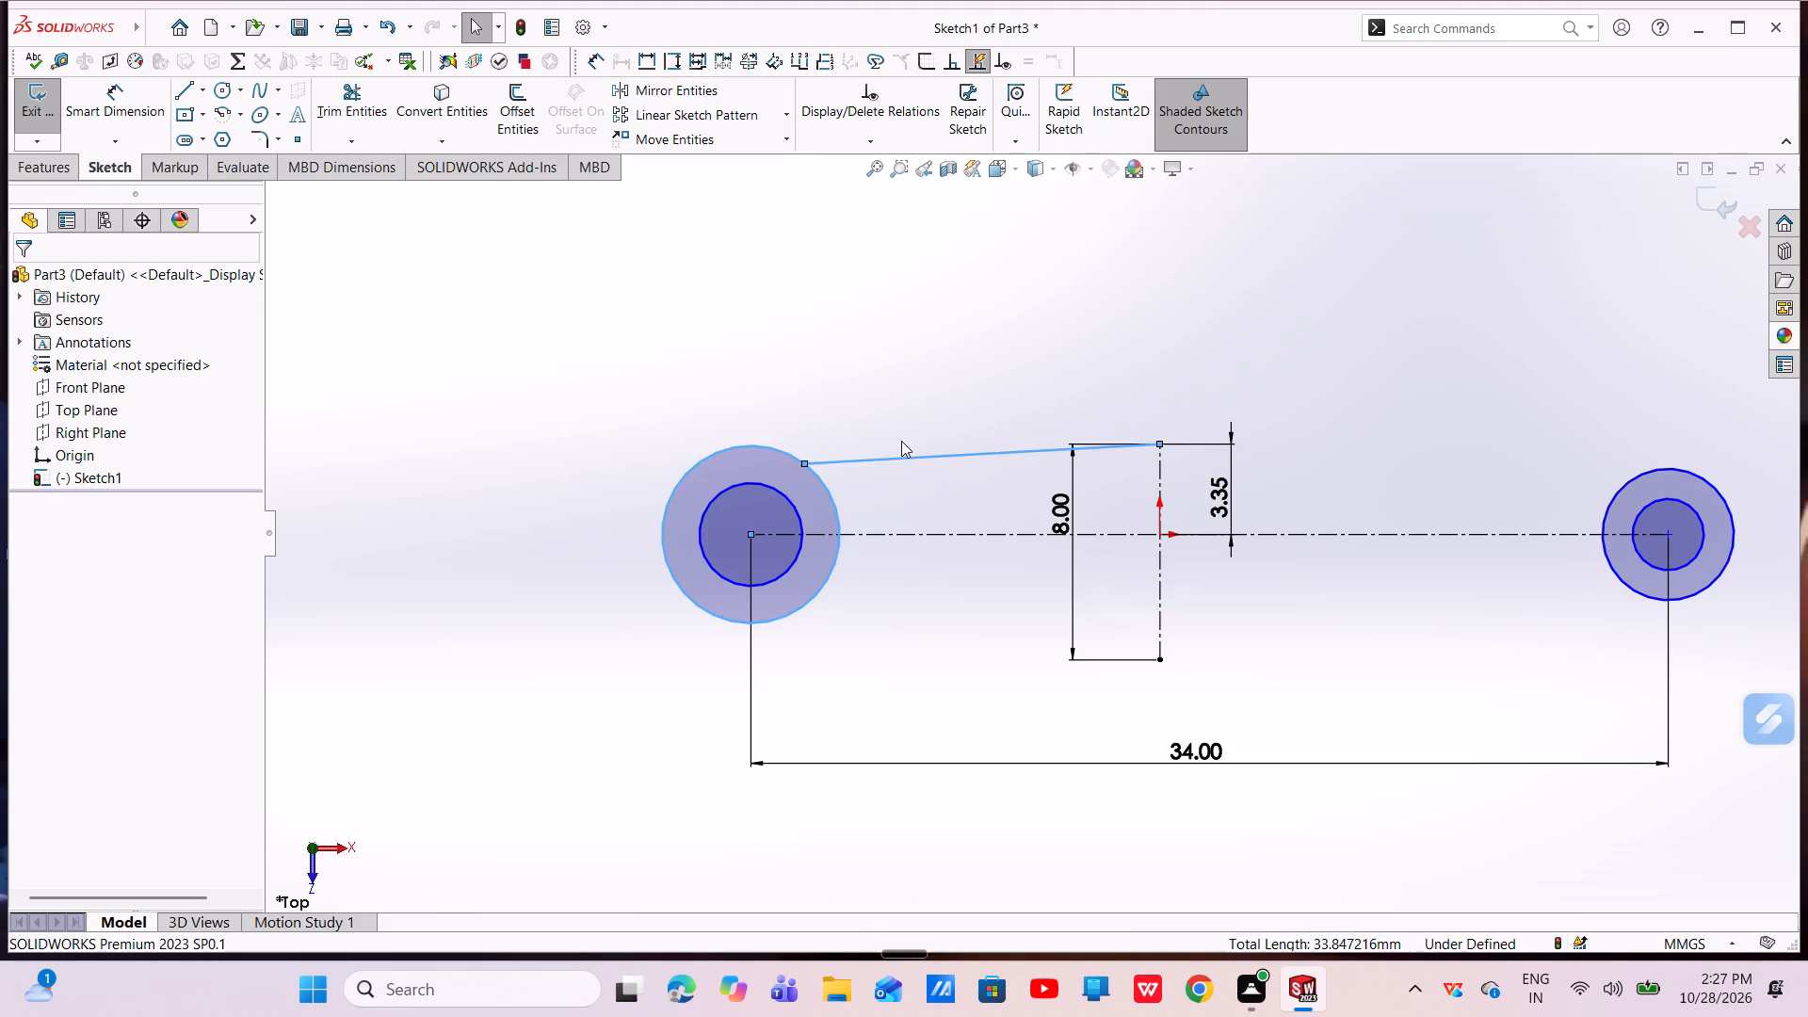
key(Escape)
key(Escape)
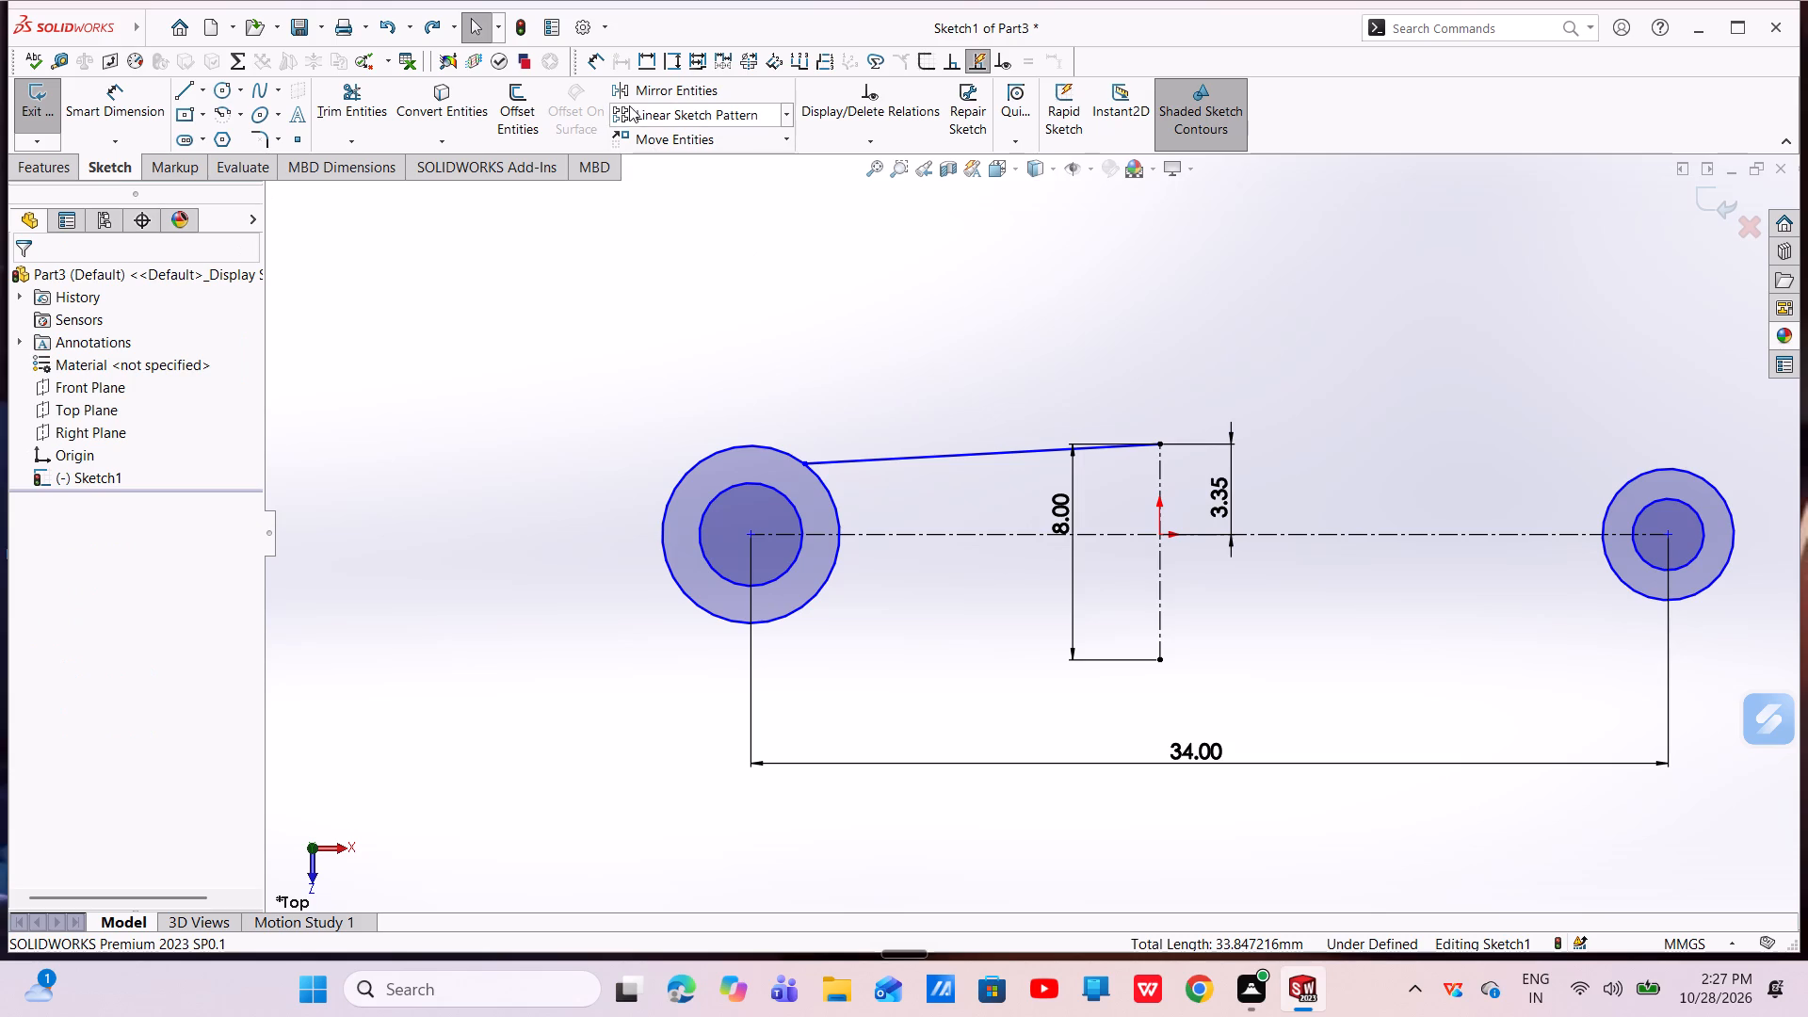
Mirror the sloped line about the horizontal construction centerline, keeping the original.
click(637, 94)
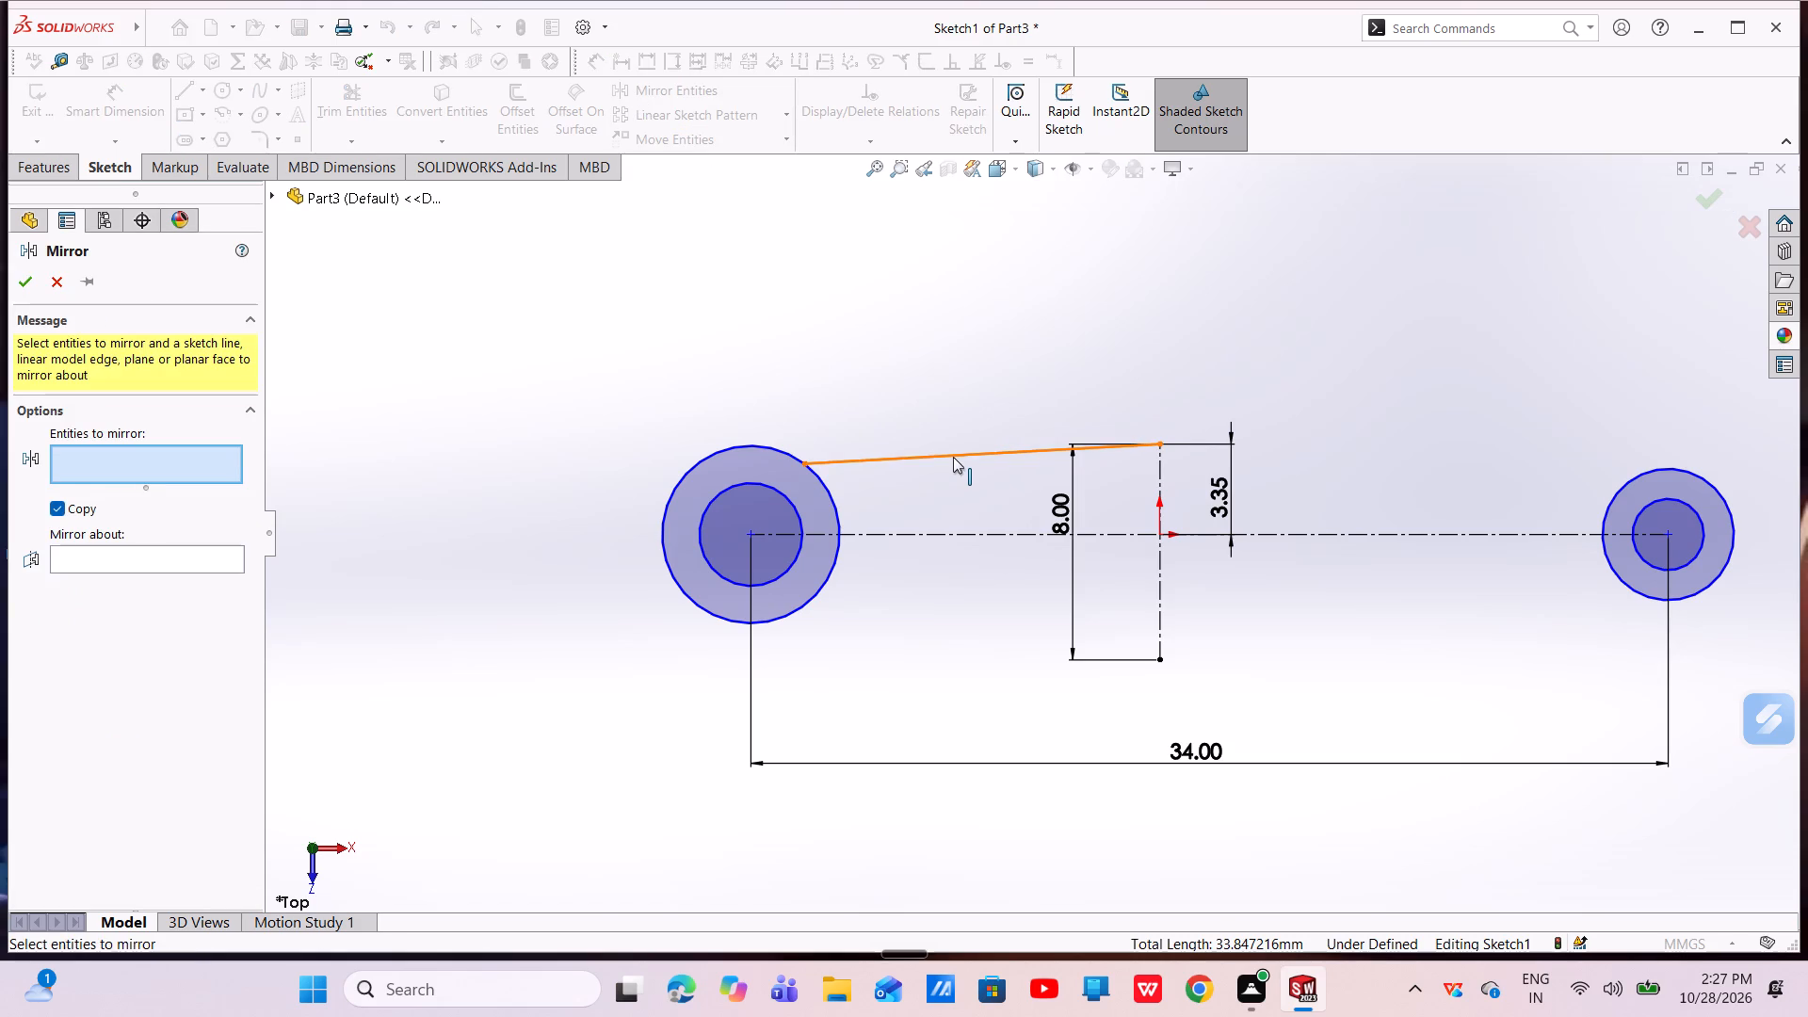
click(953, 457)
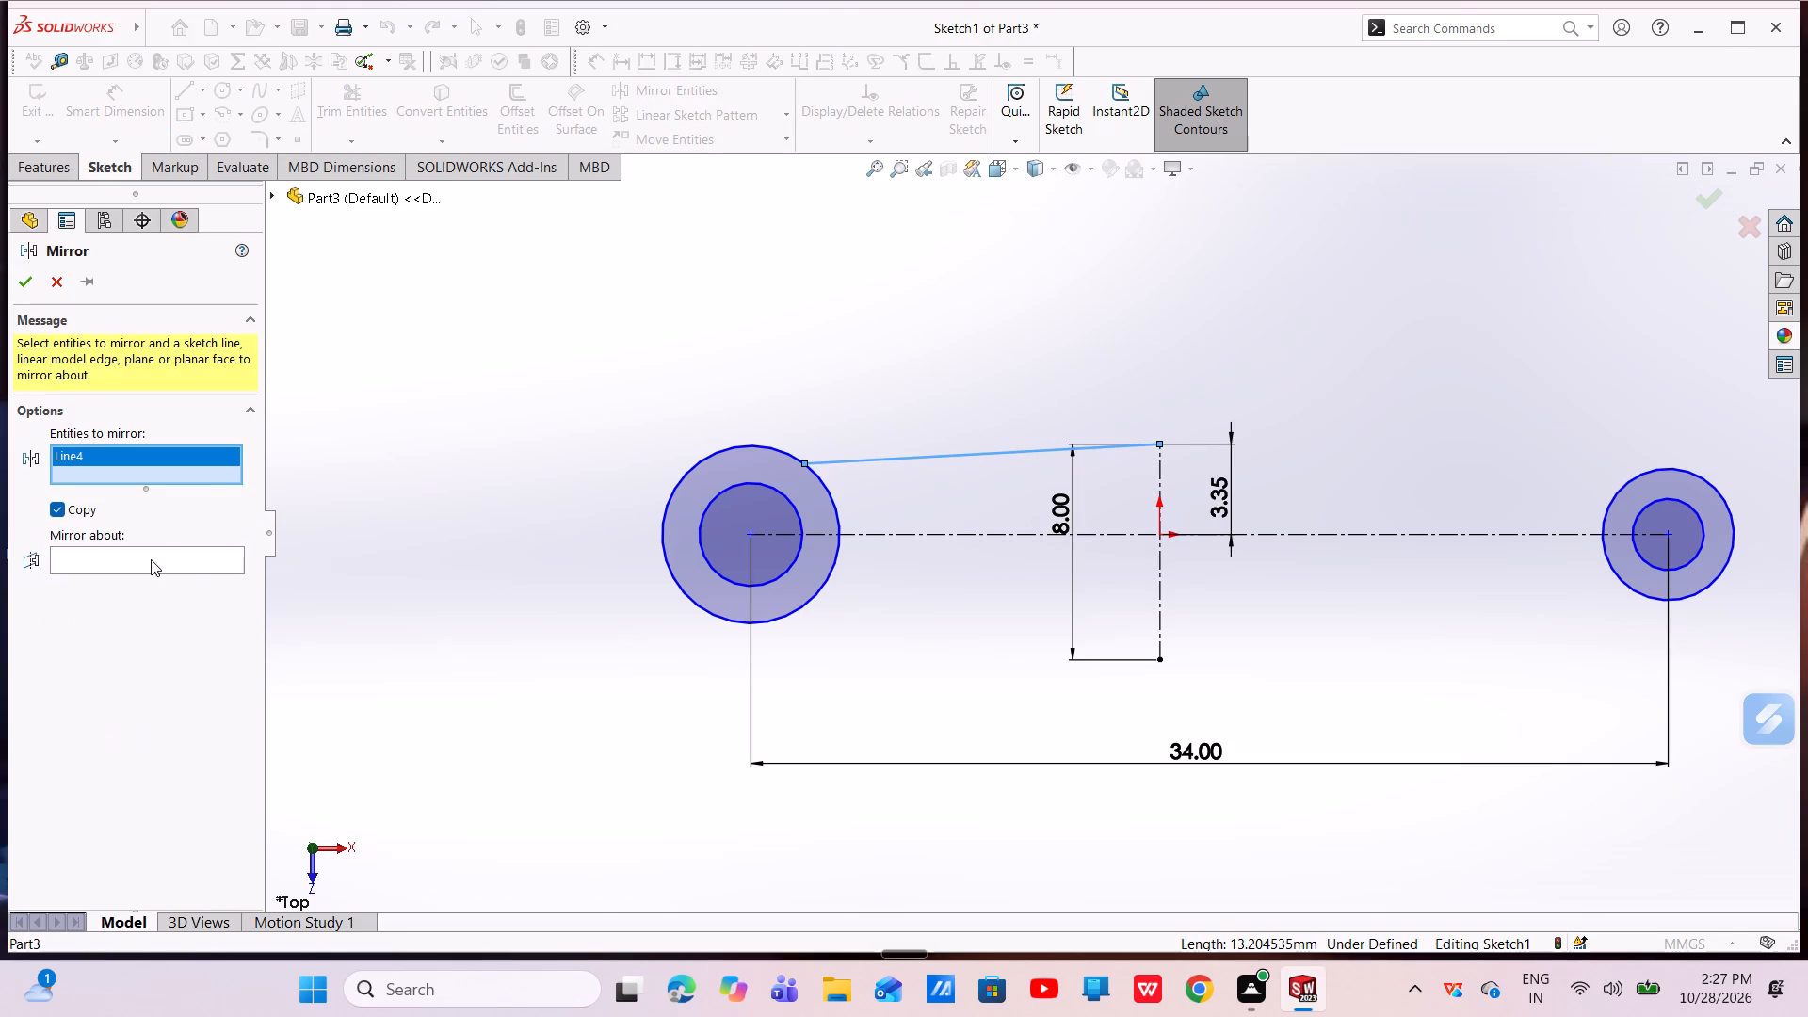
click(151, 559)
click(951, 538)
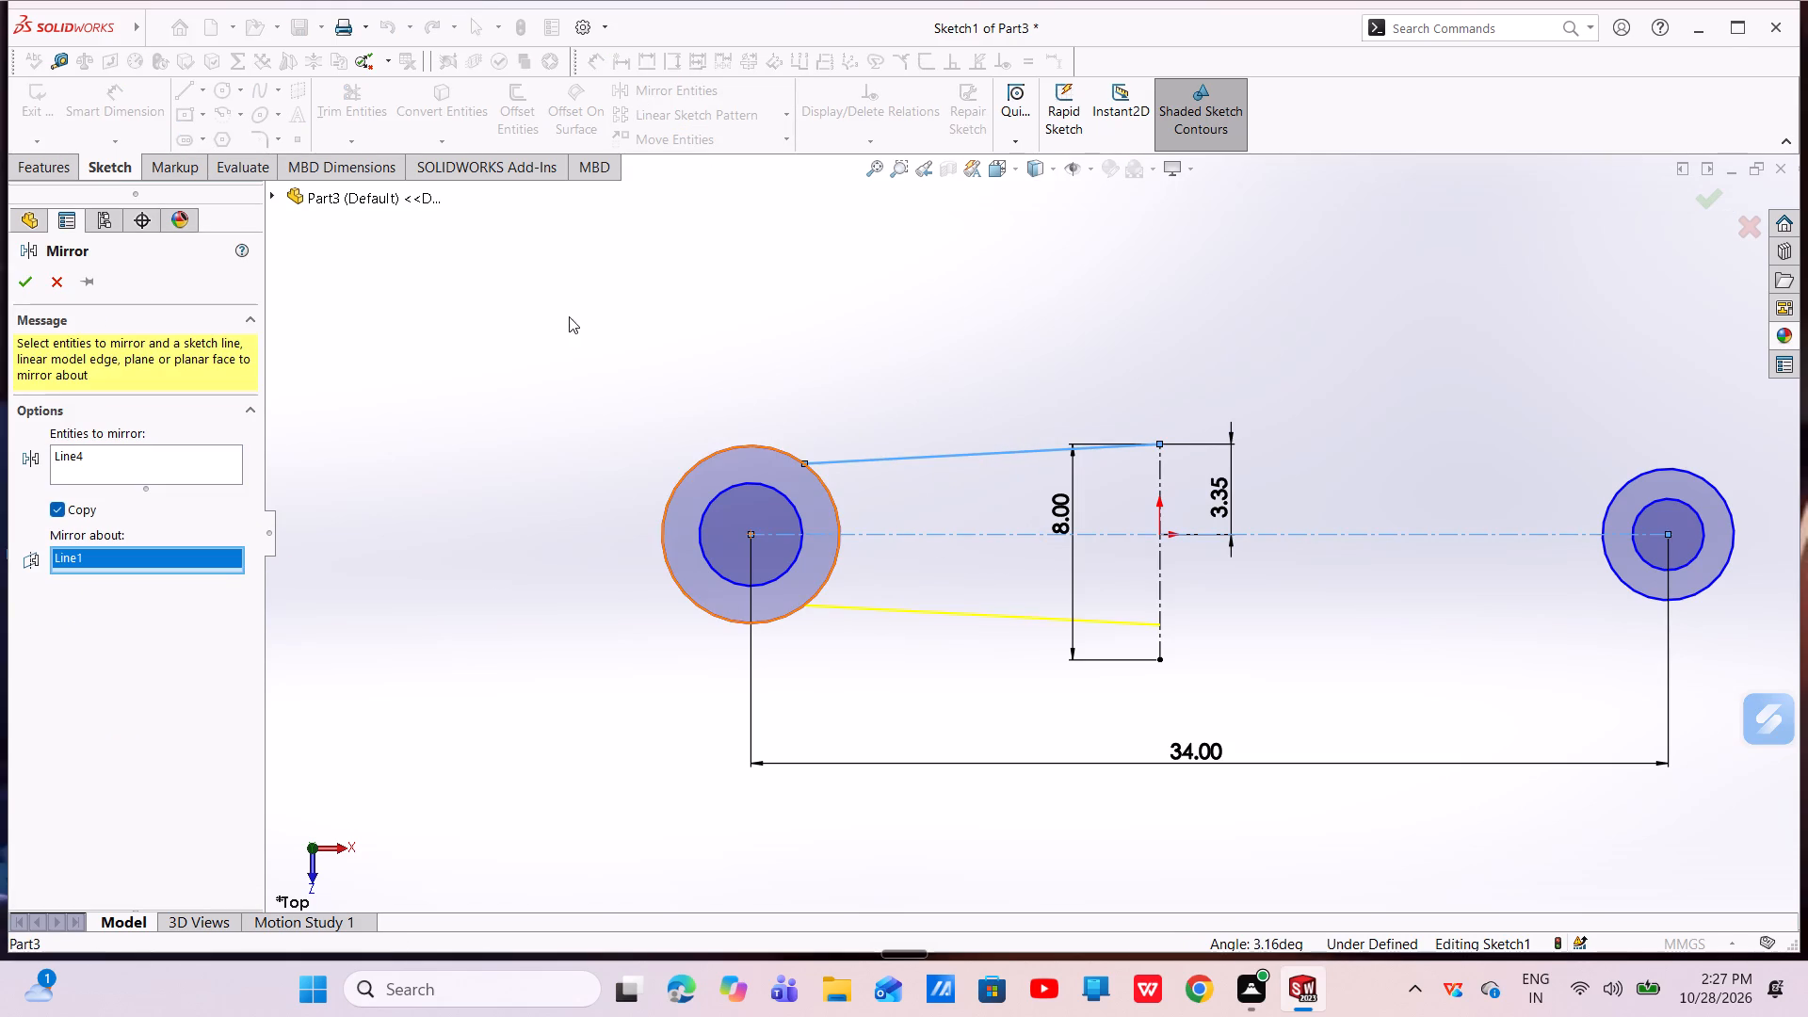
click(24, 286)
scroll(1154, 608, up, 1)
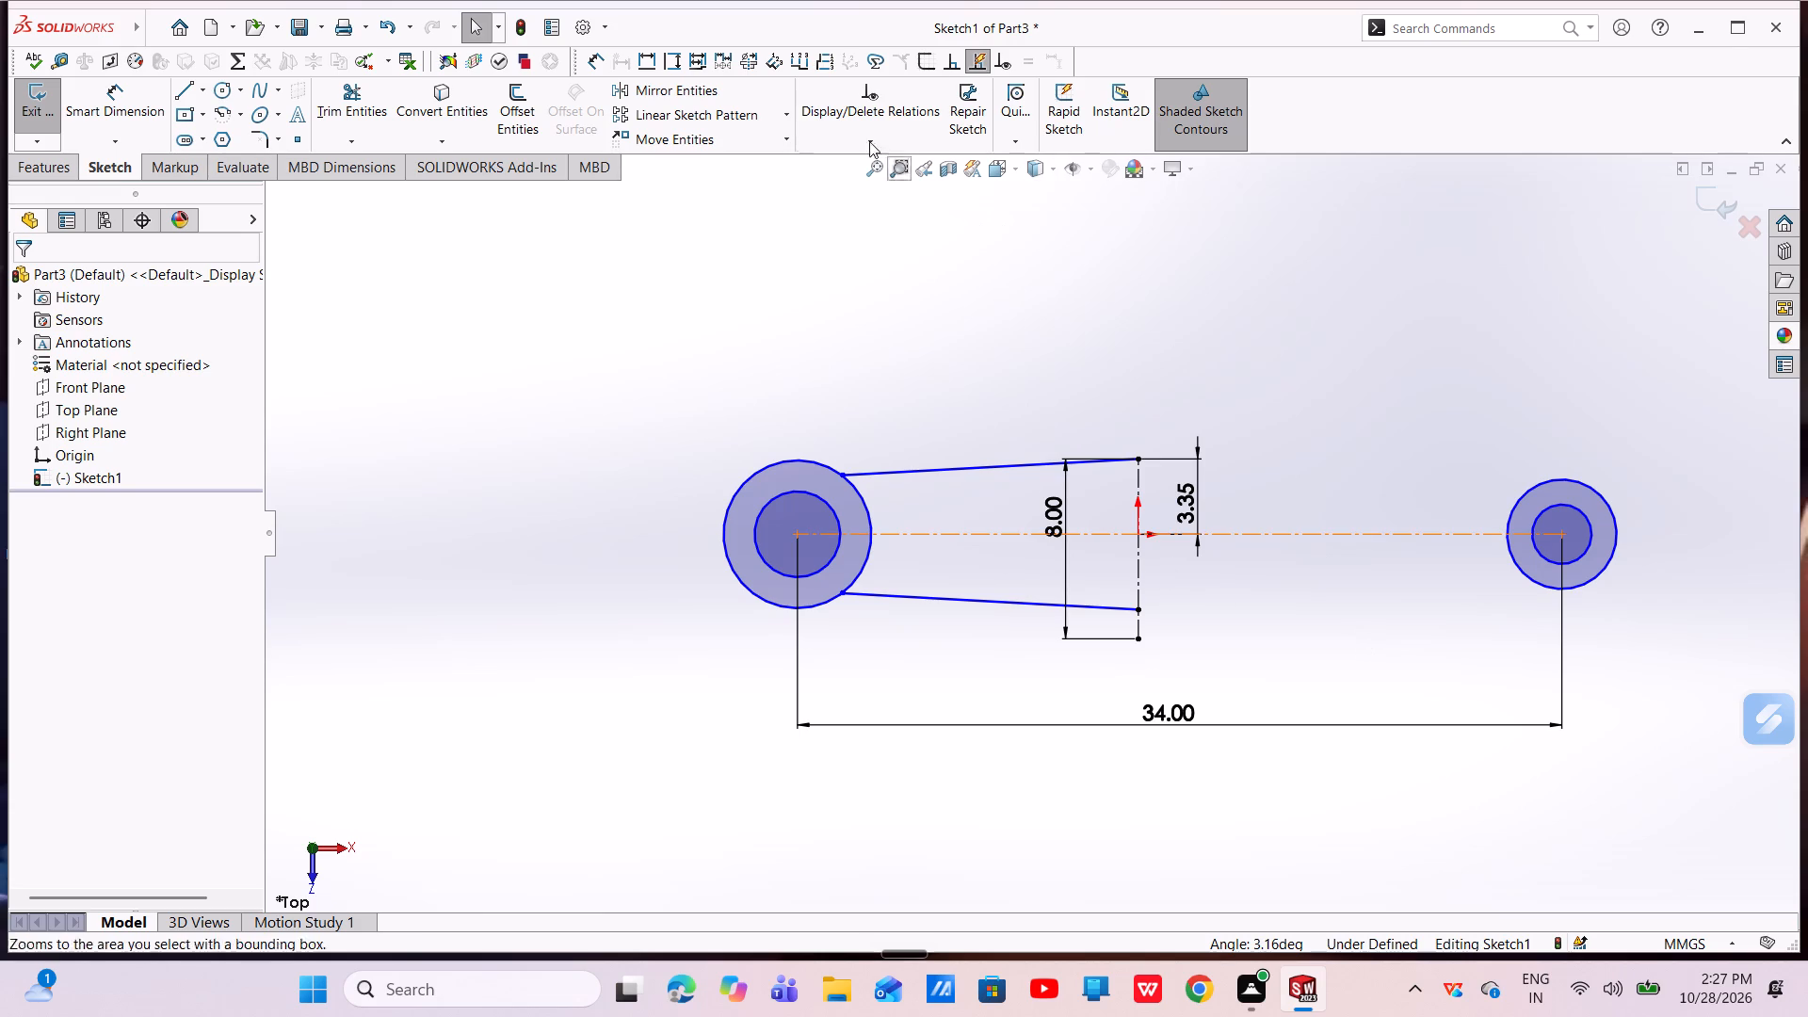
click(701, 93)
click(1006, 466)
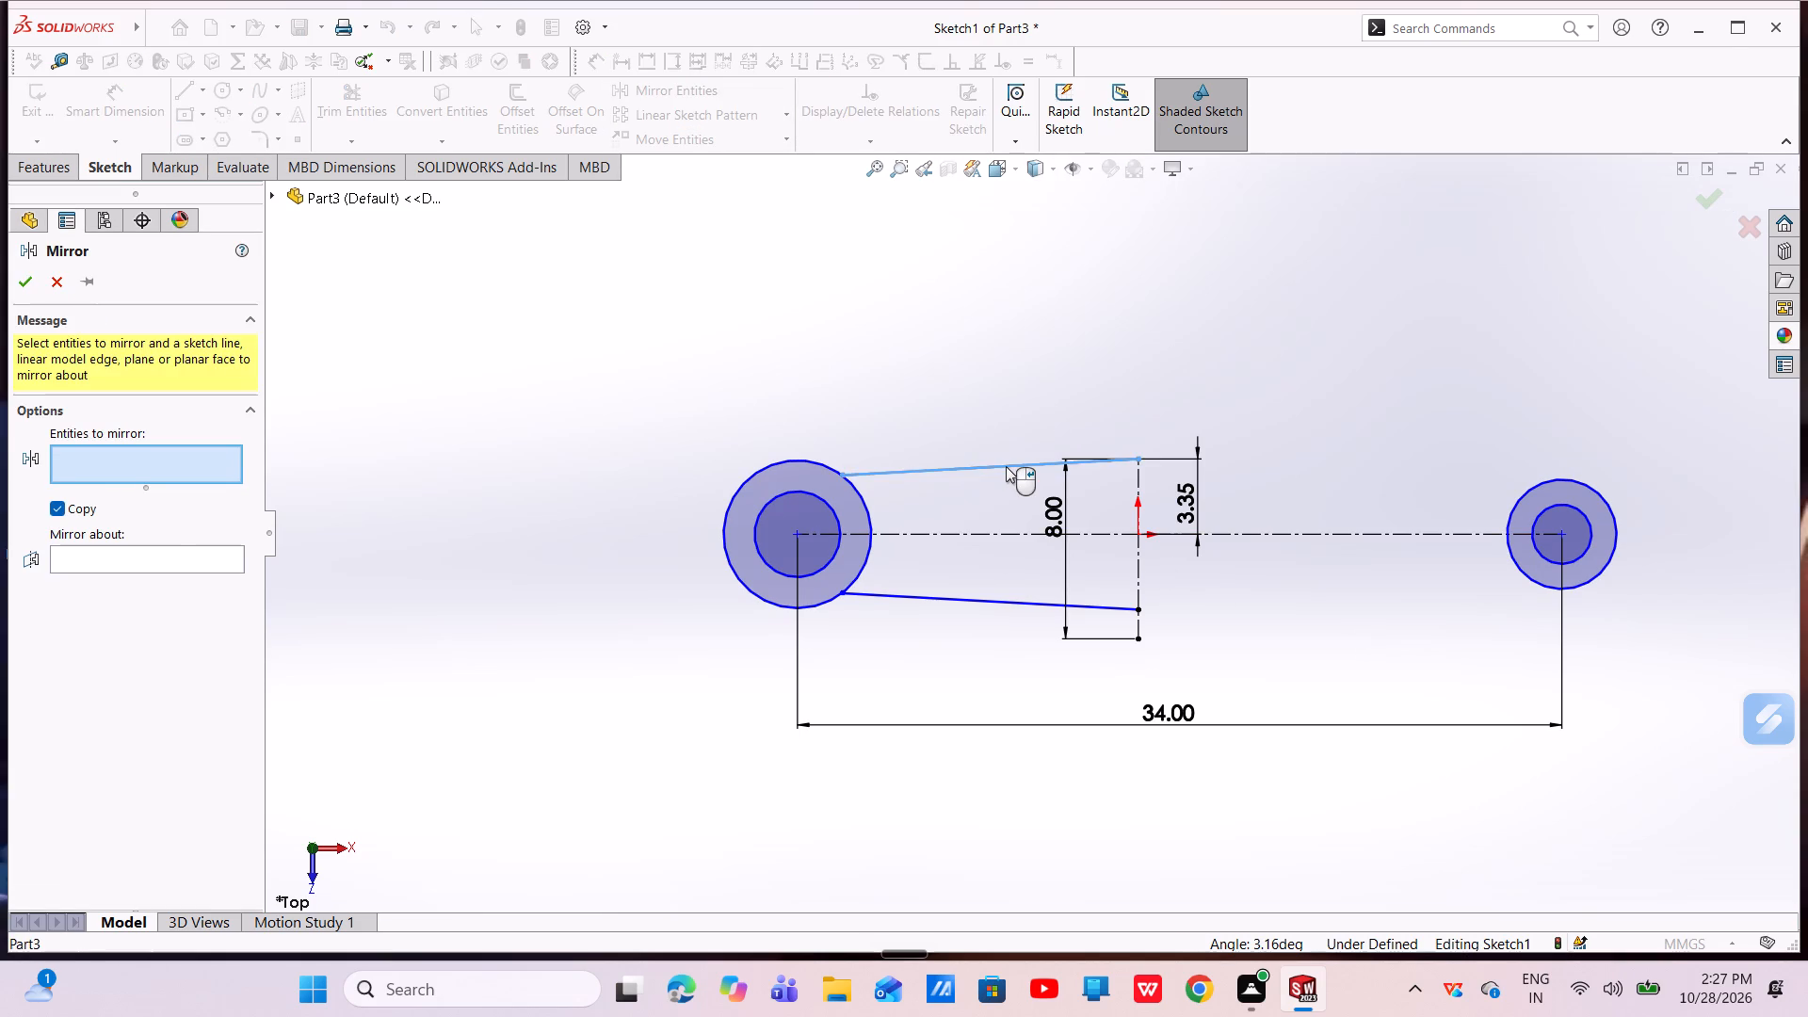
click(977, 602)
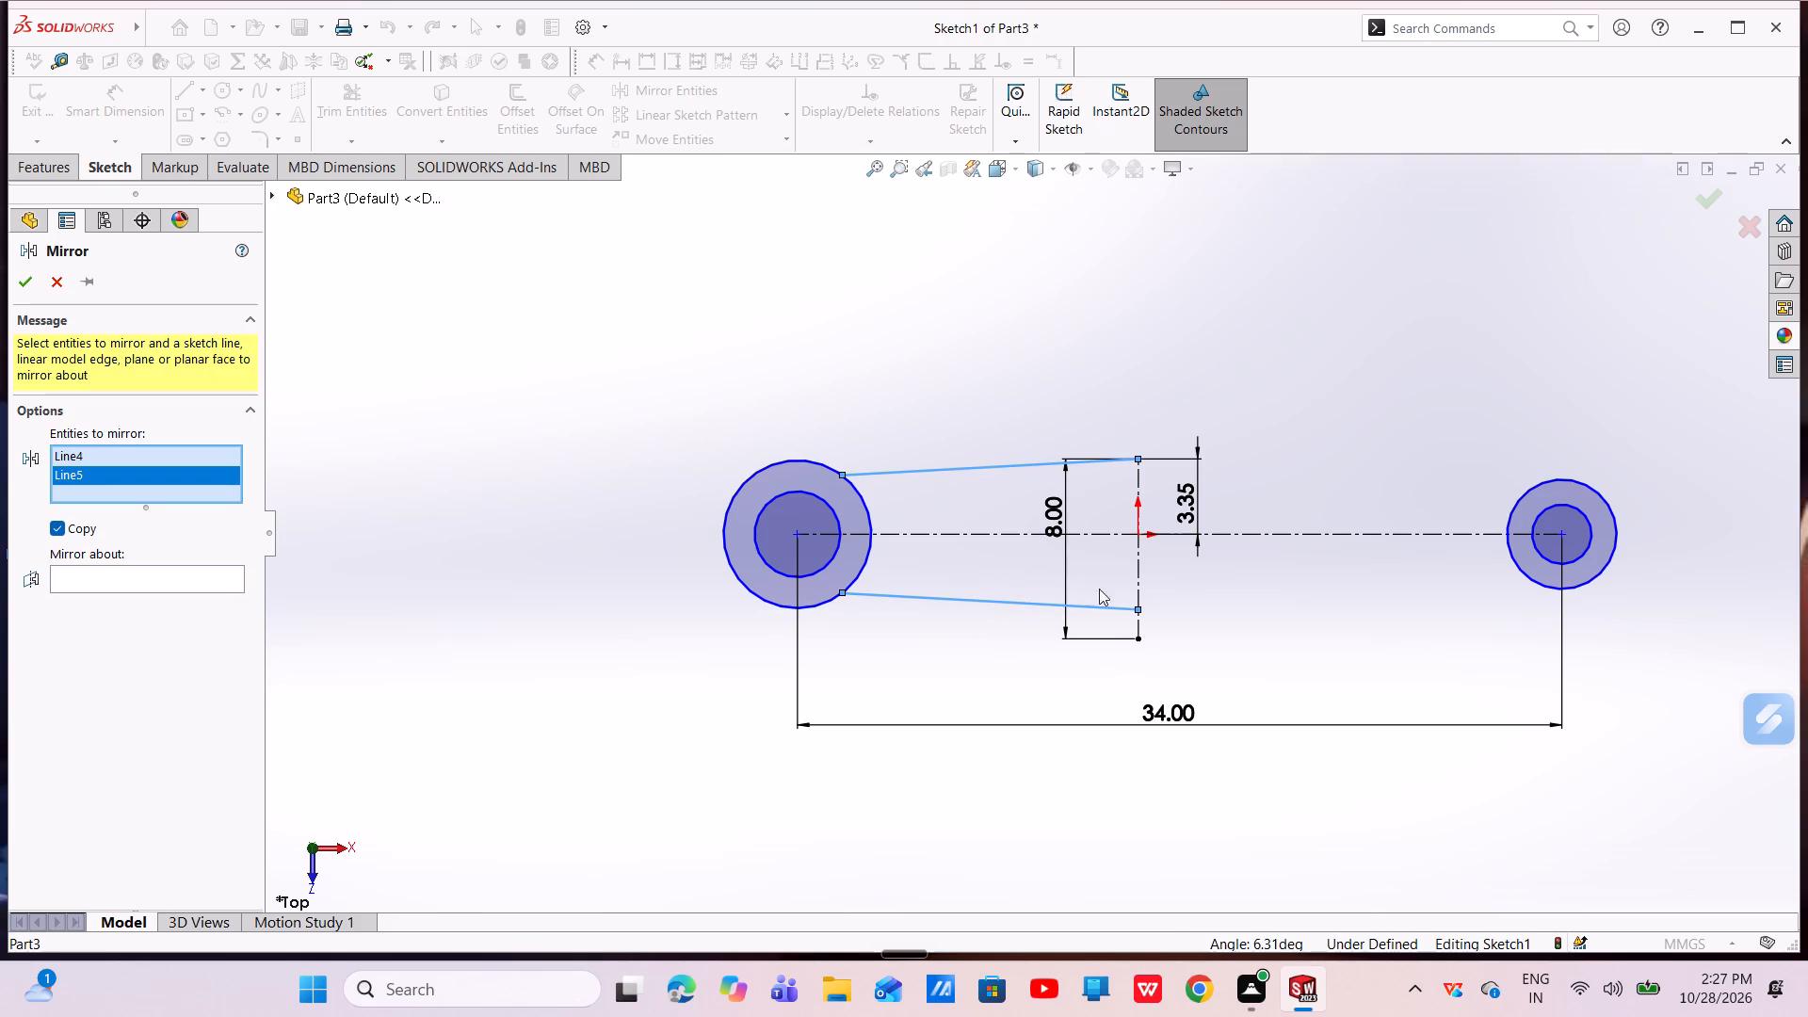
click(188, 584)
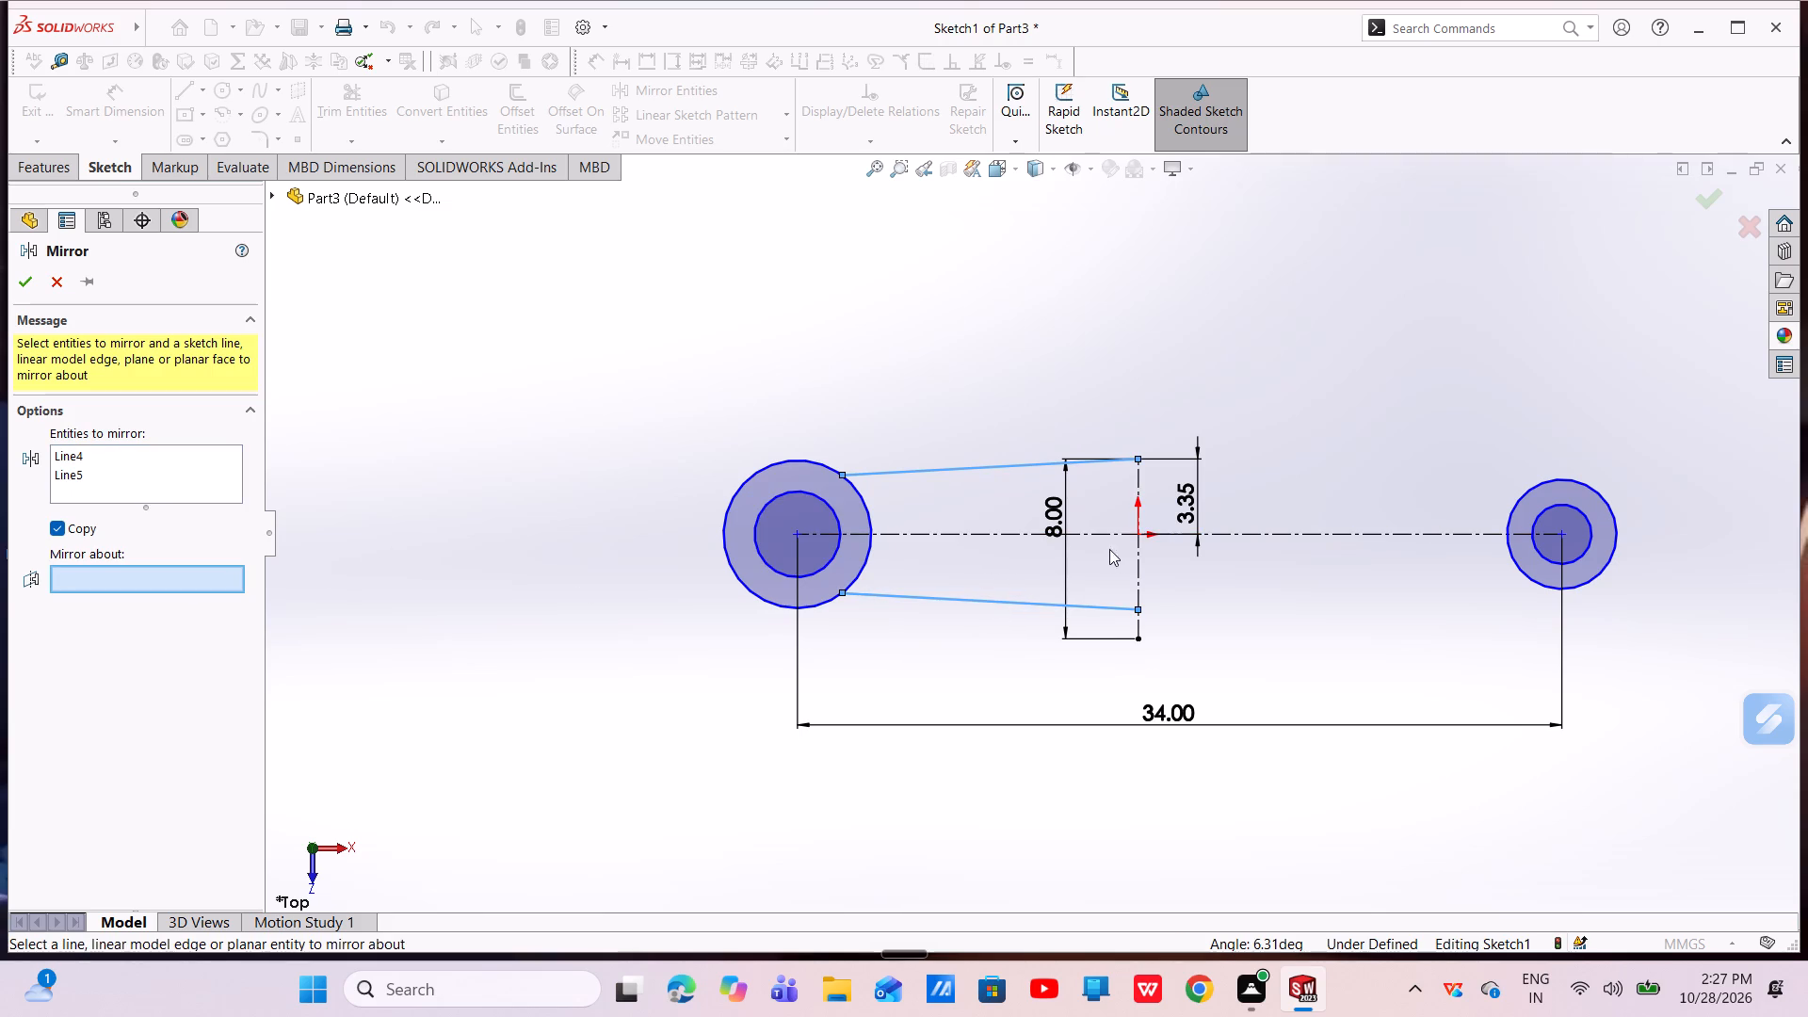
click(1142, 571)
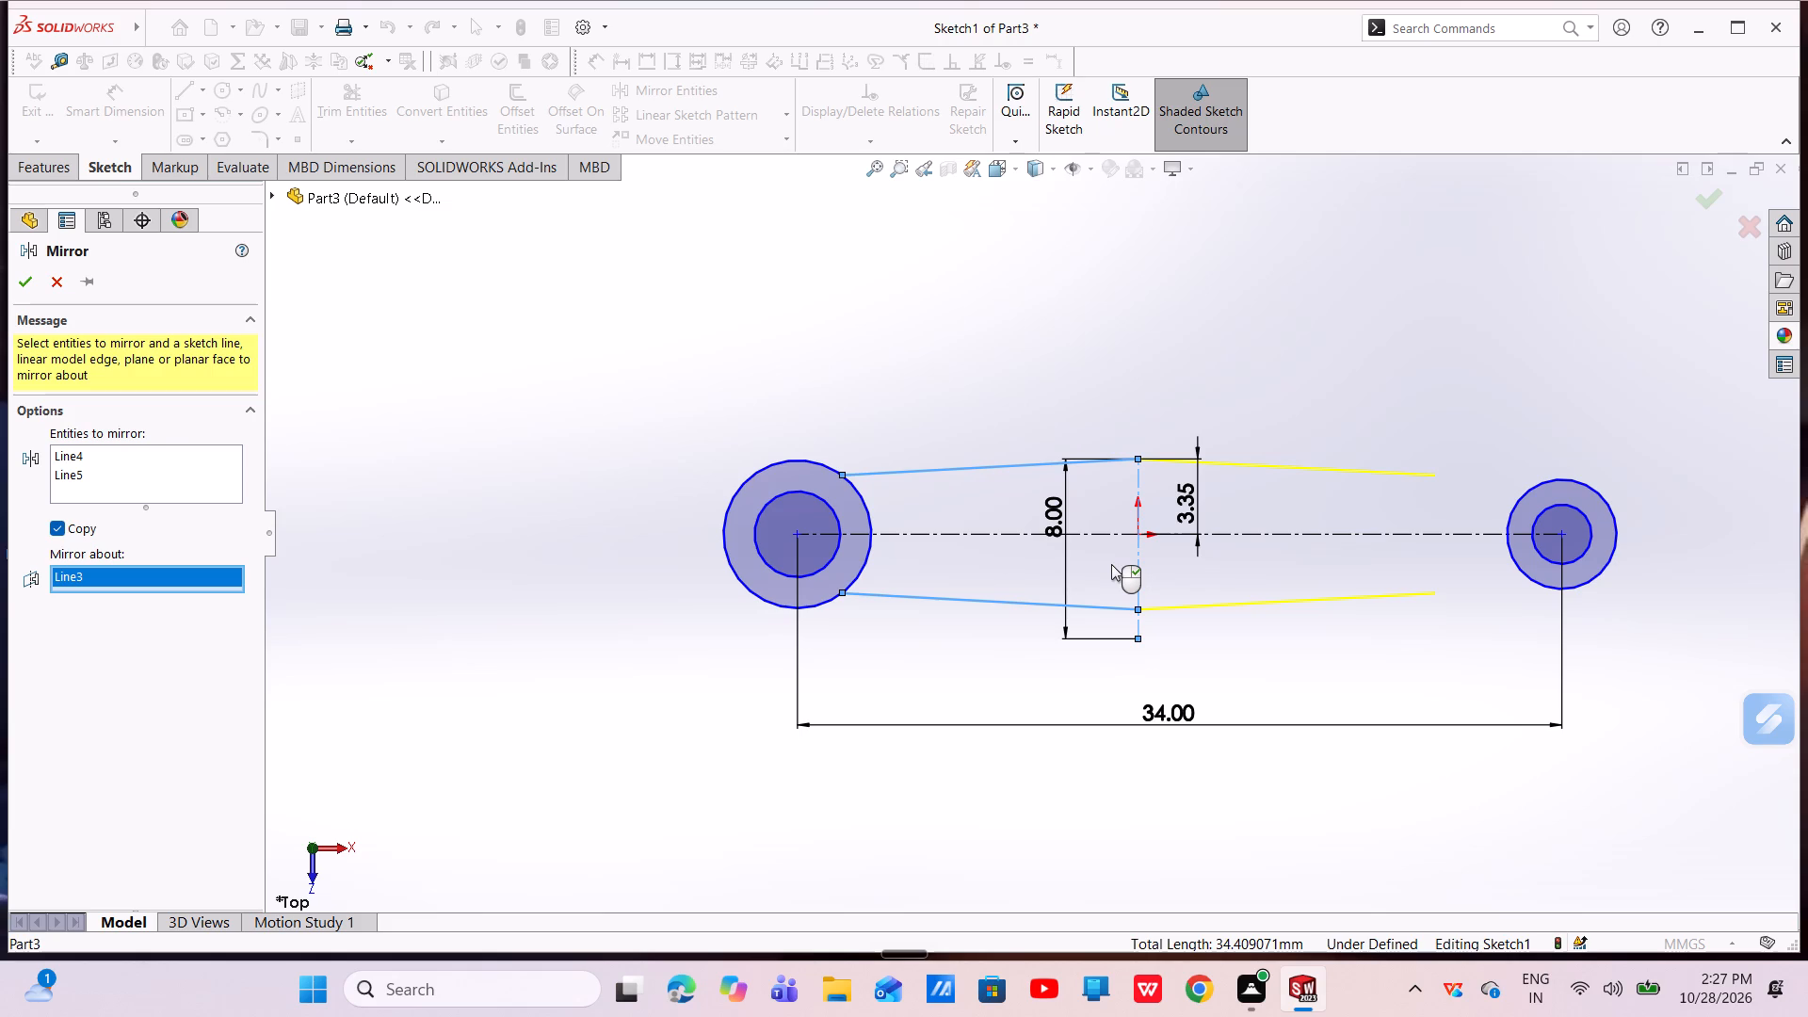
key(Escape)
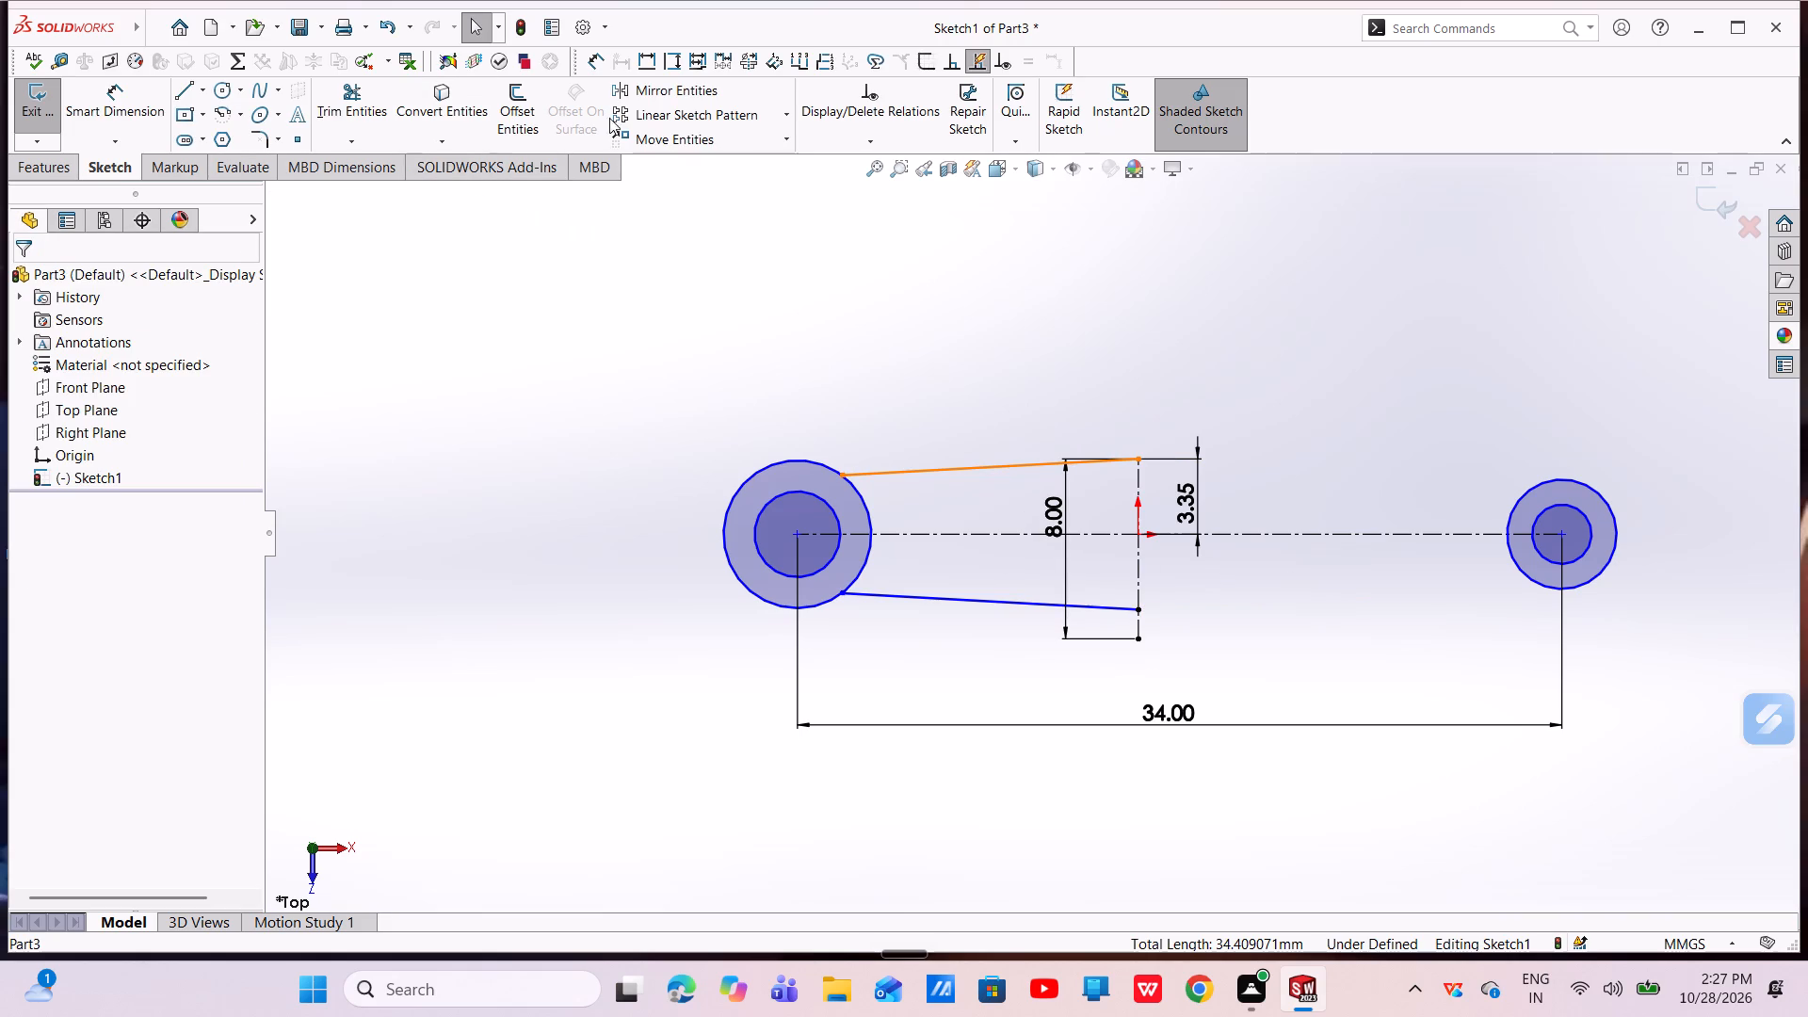
Mirror both sloped lines about the vertical construction centerline, keeping the originals.
click(683, 97)
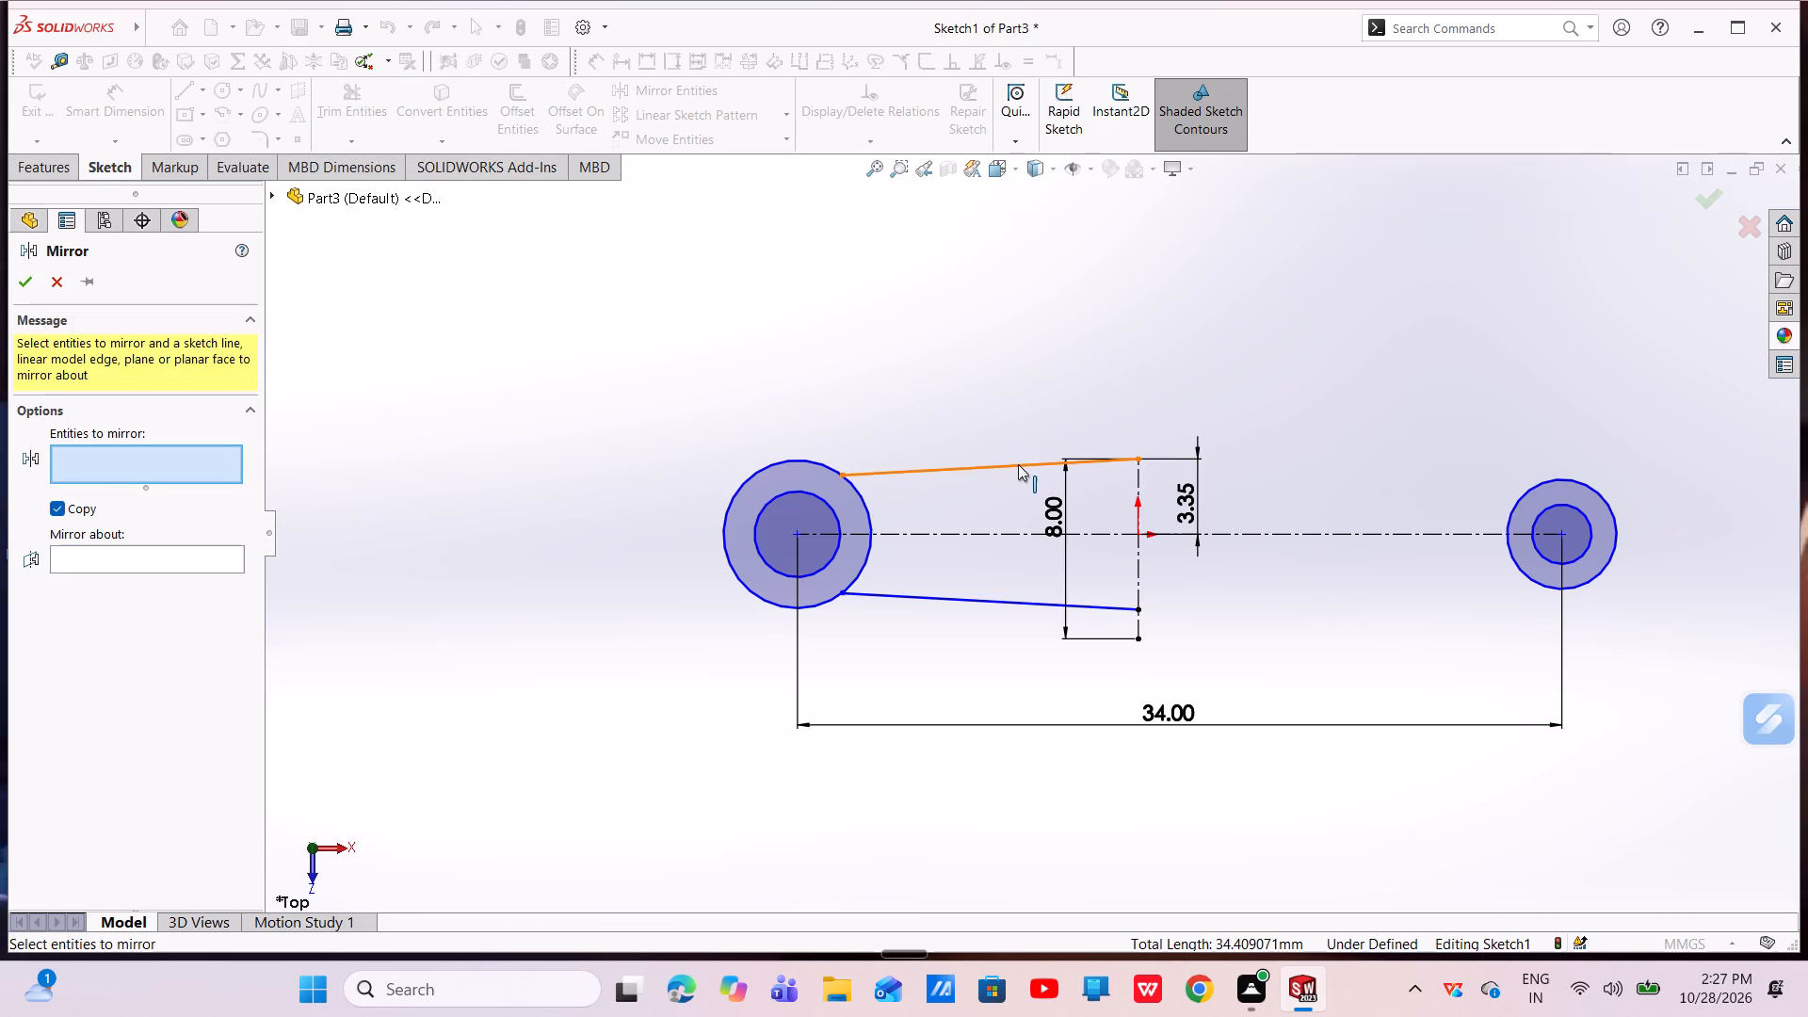
click(1018, 464)
click(974, 605)
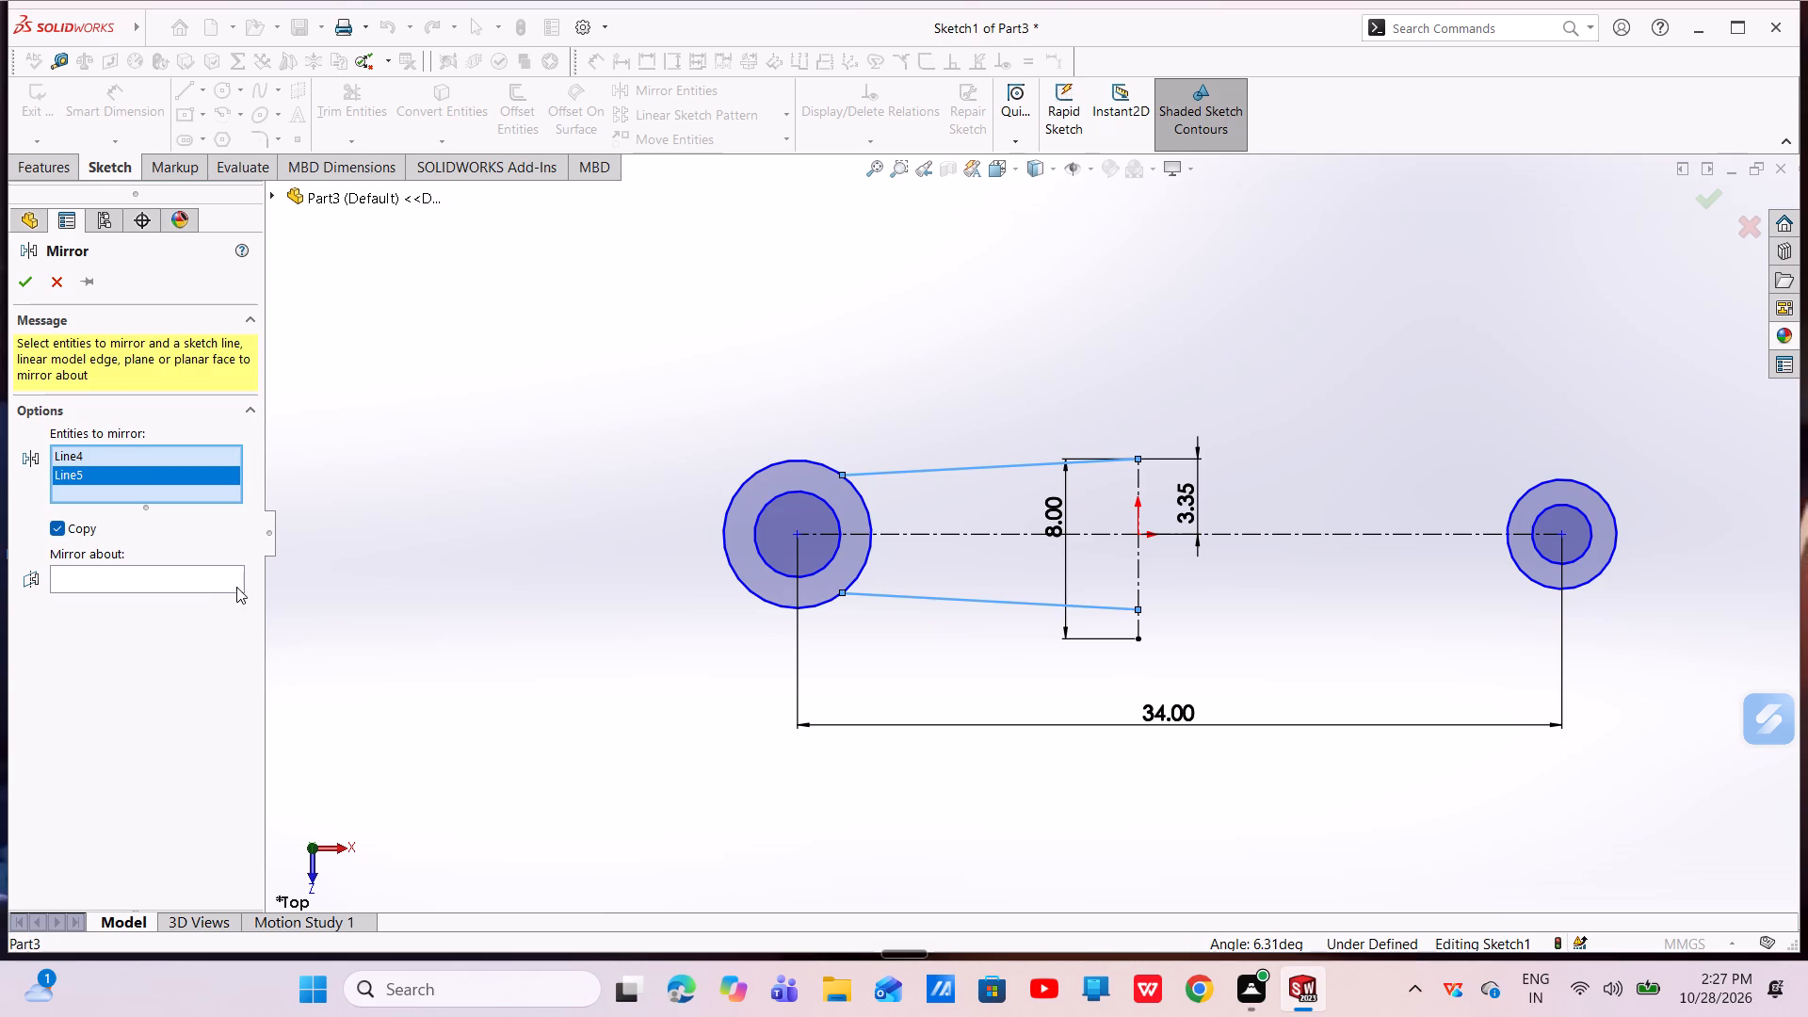
click(221, 581)
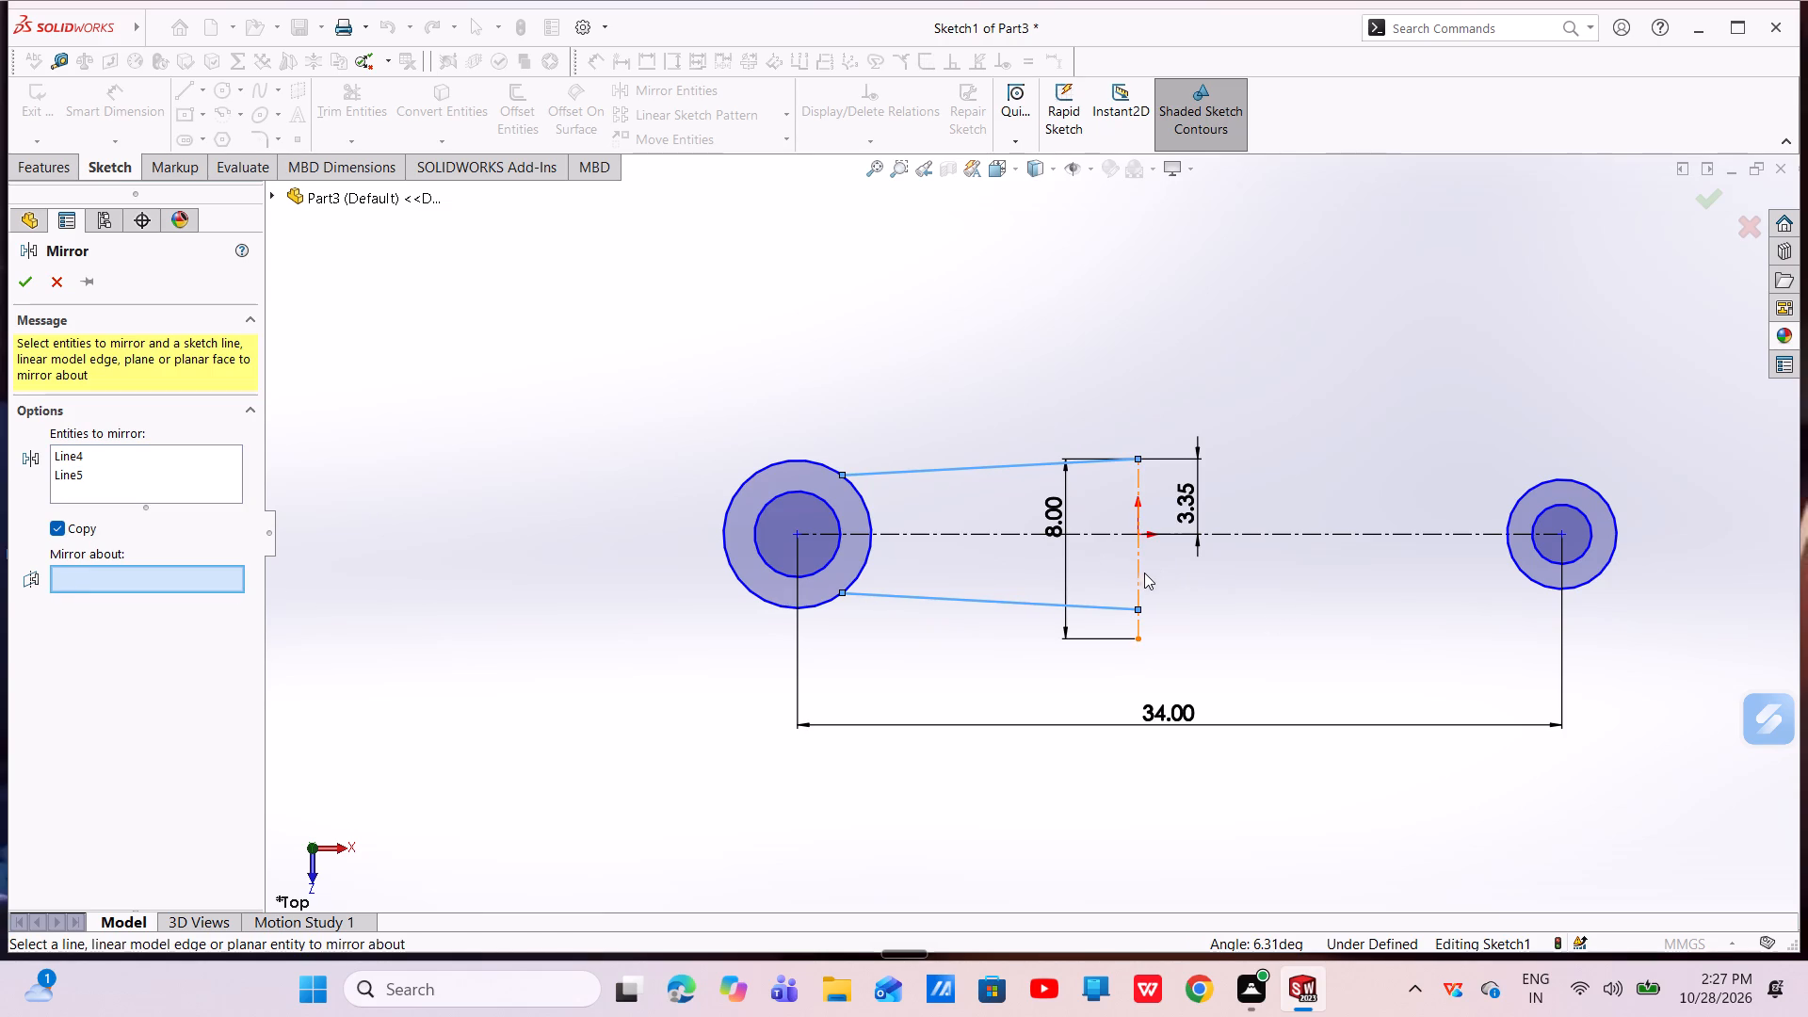
click(1138, 577)
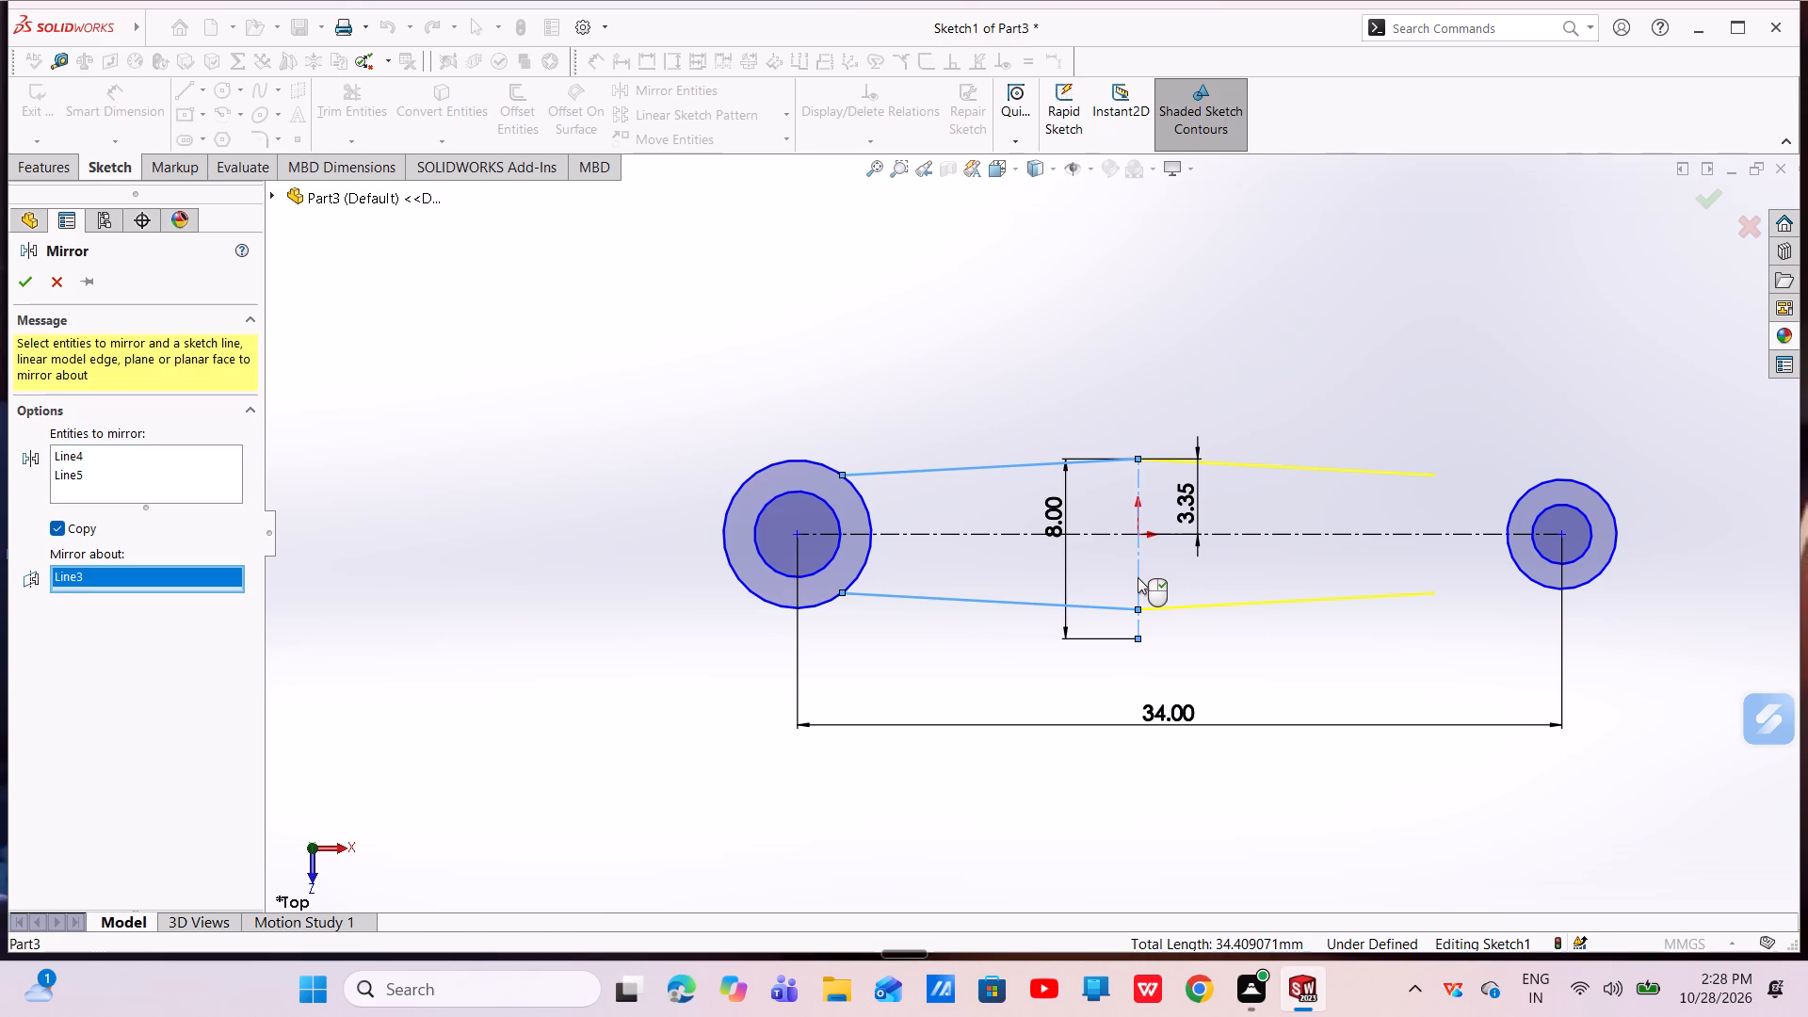
right_click(1192, 779)
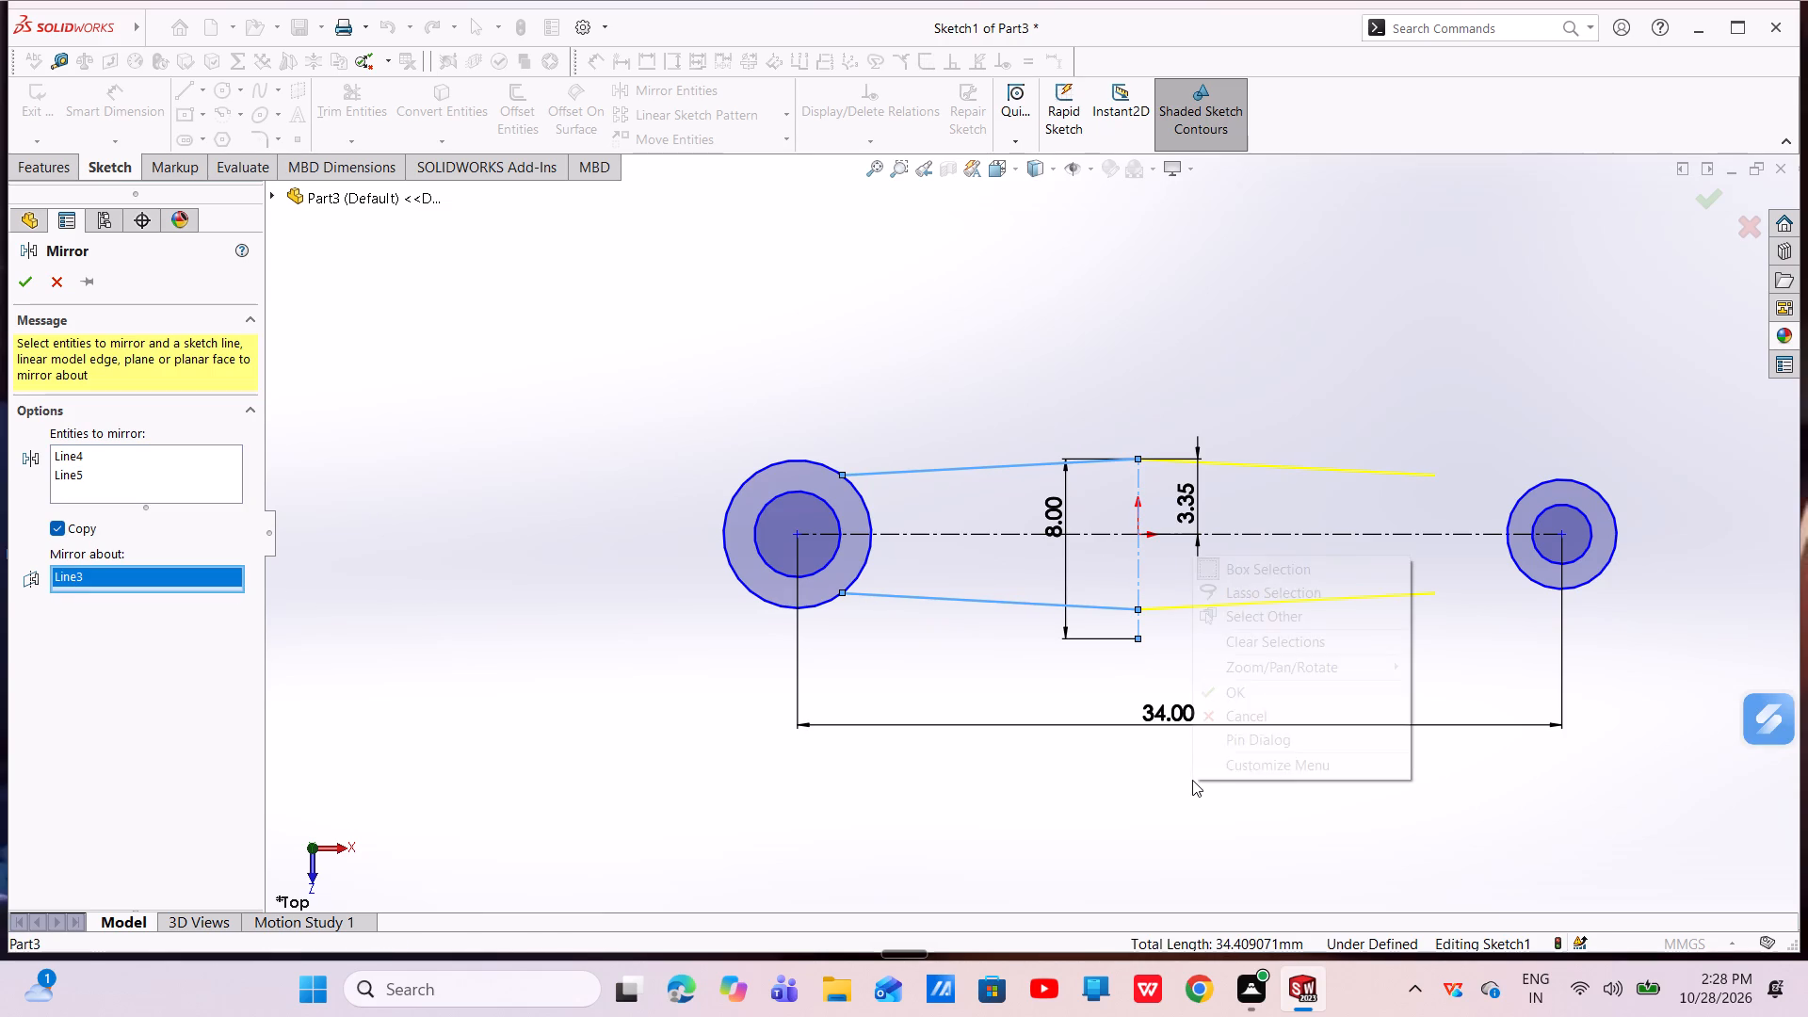
click(1237, 698)
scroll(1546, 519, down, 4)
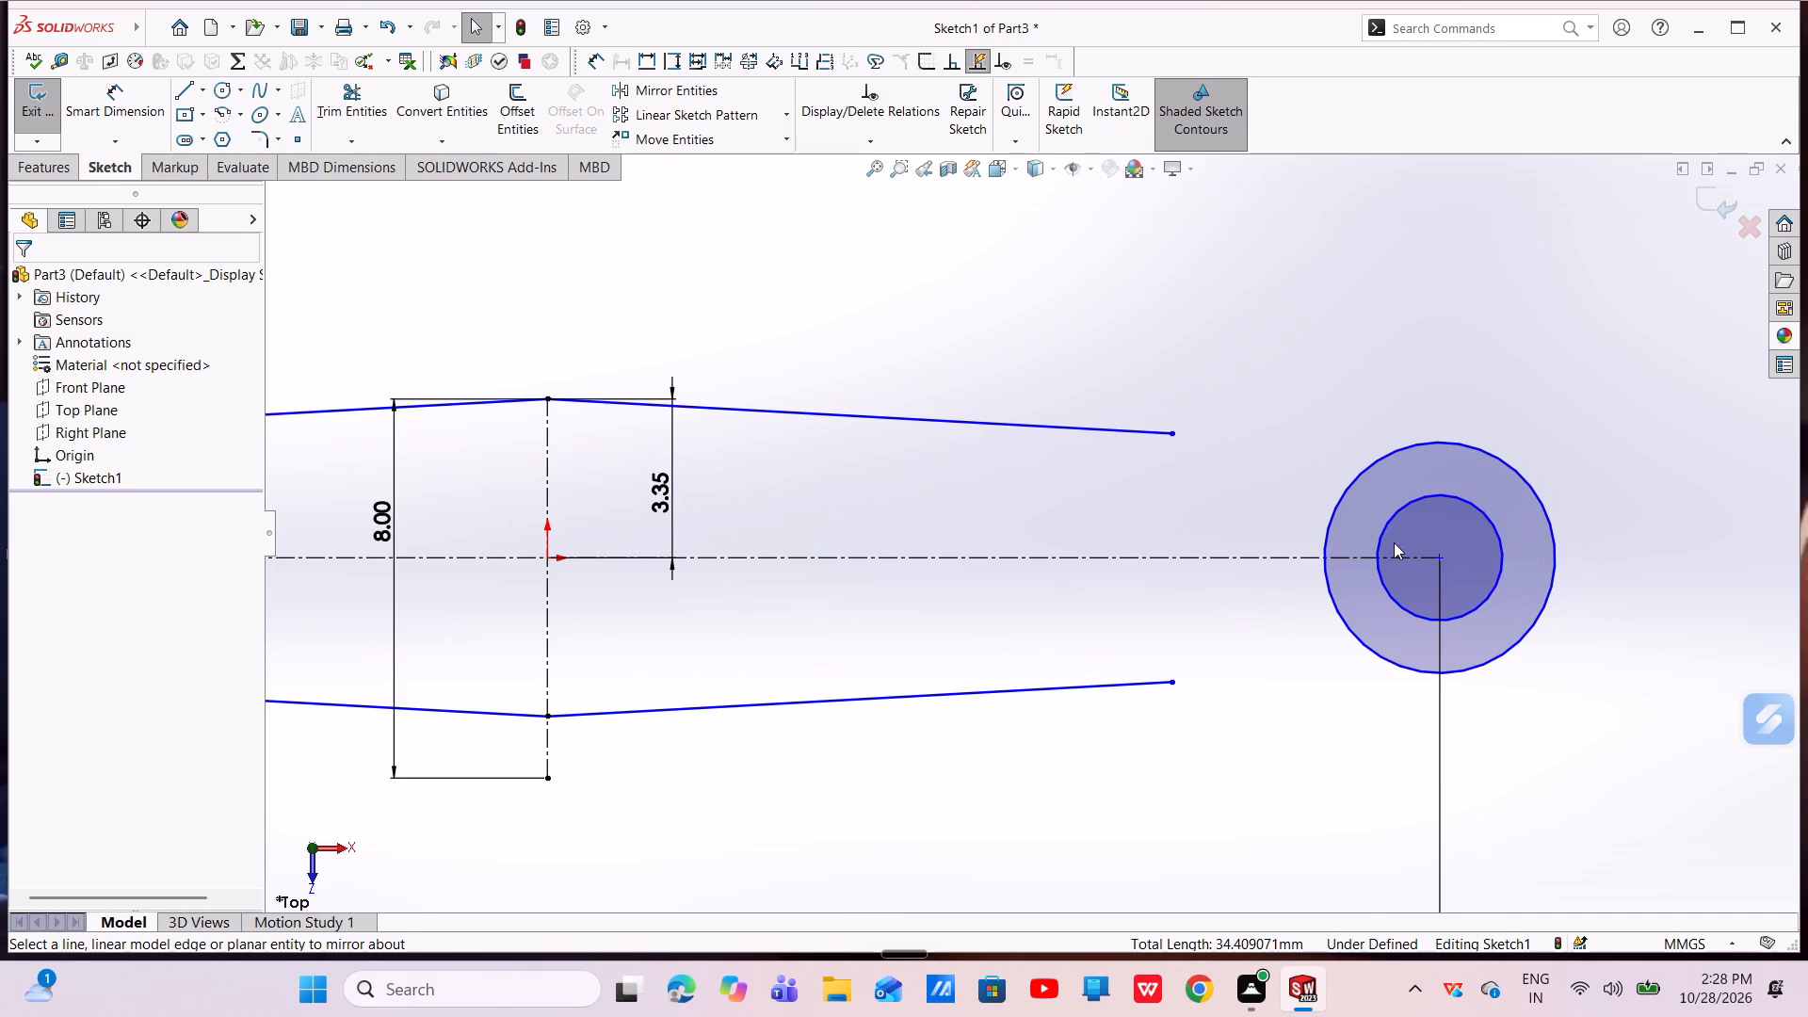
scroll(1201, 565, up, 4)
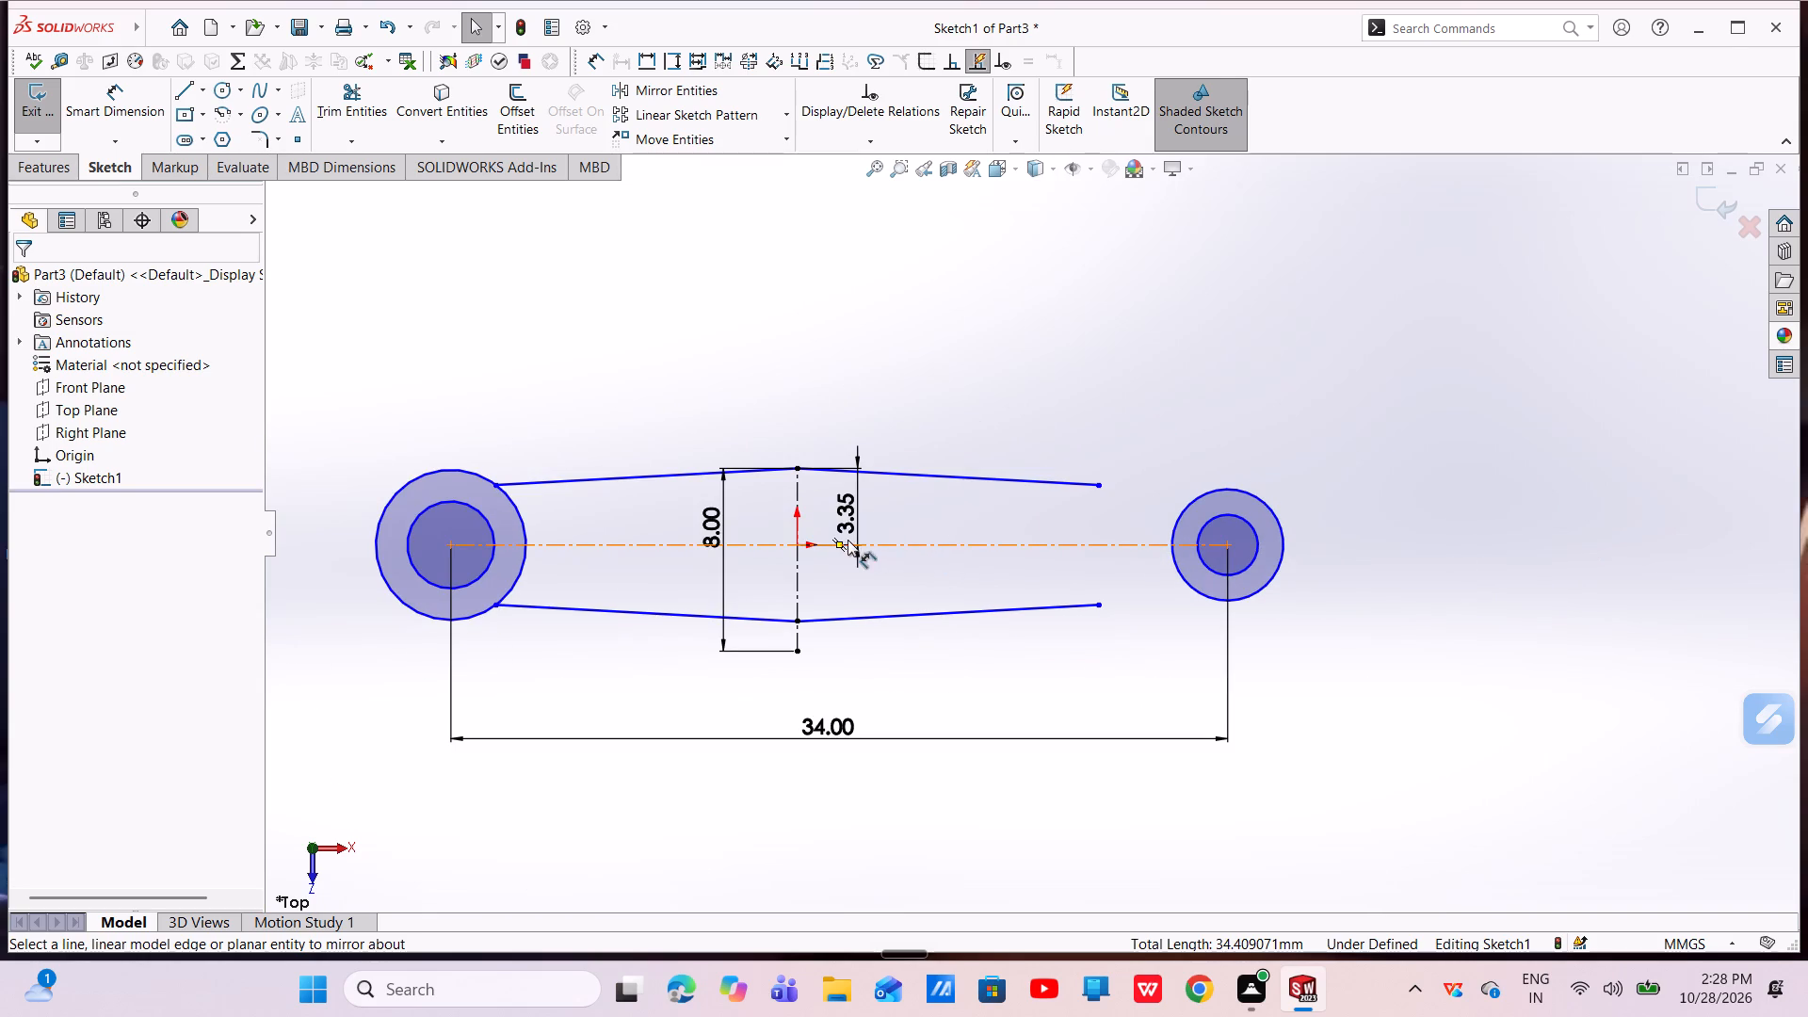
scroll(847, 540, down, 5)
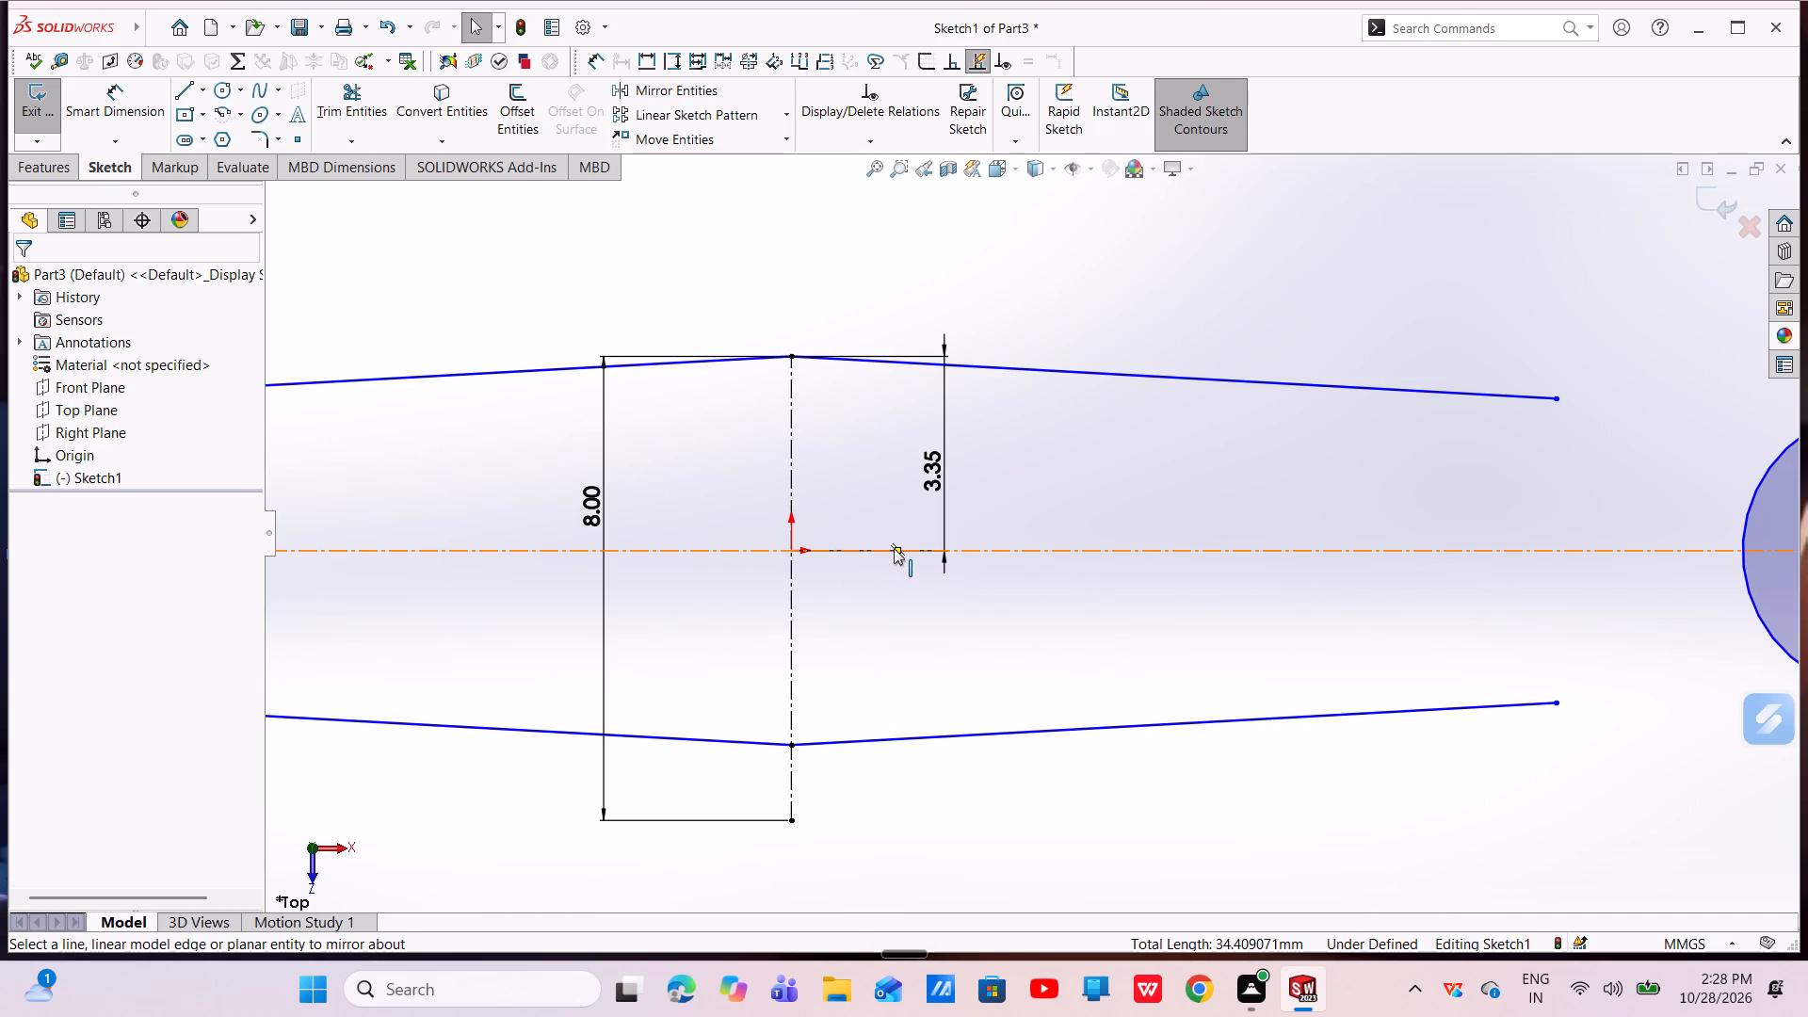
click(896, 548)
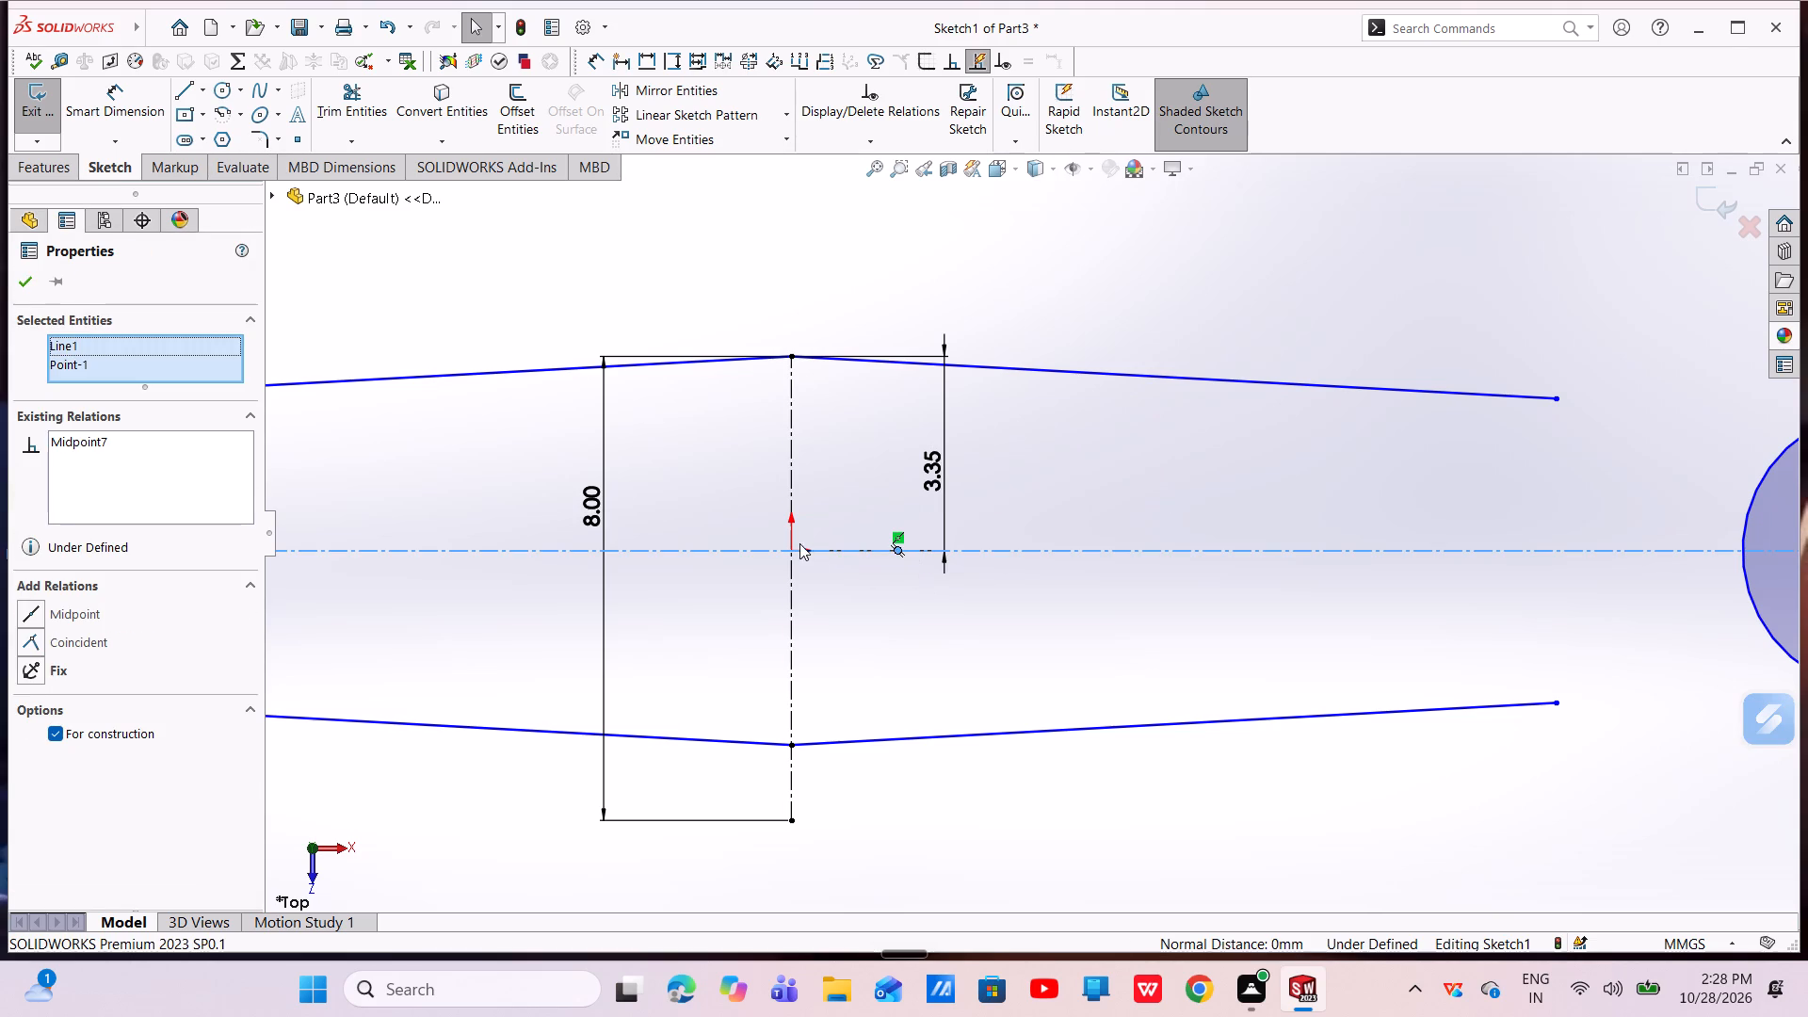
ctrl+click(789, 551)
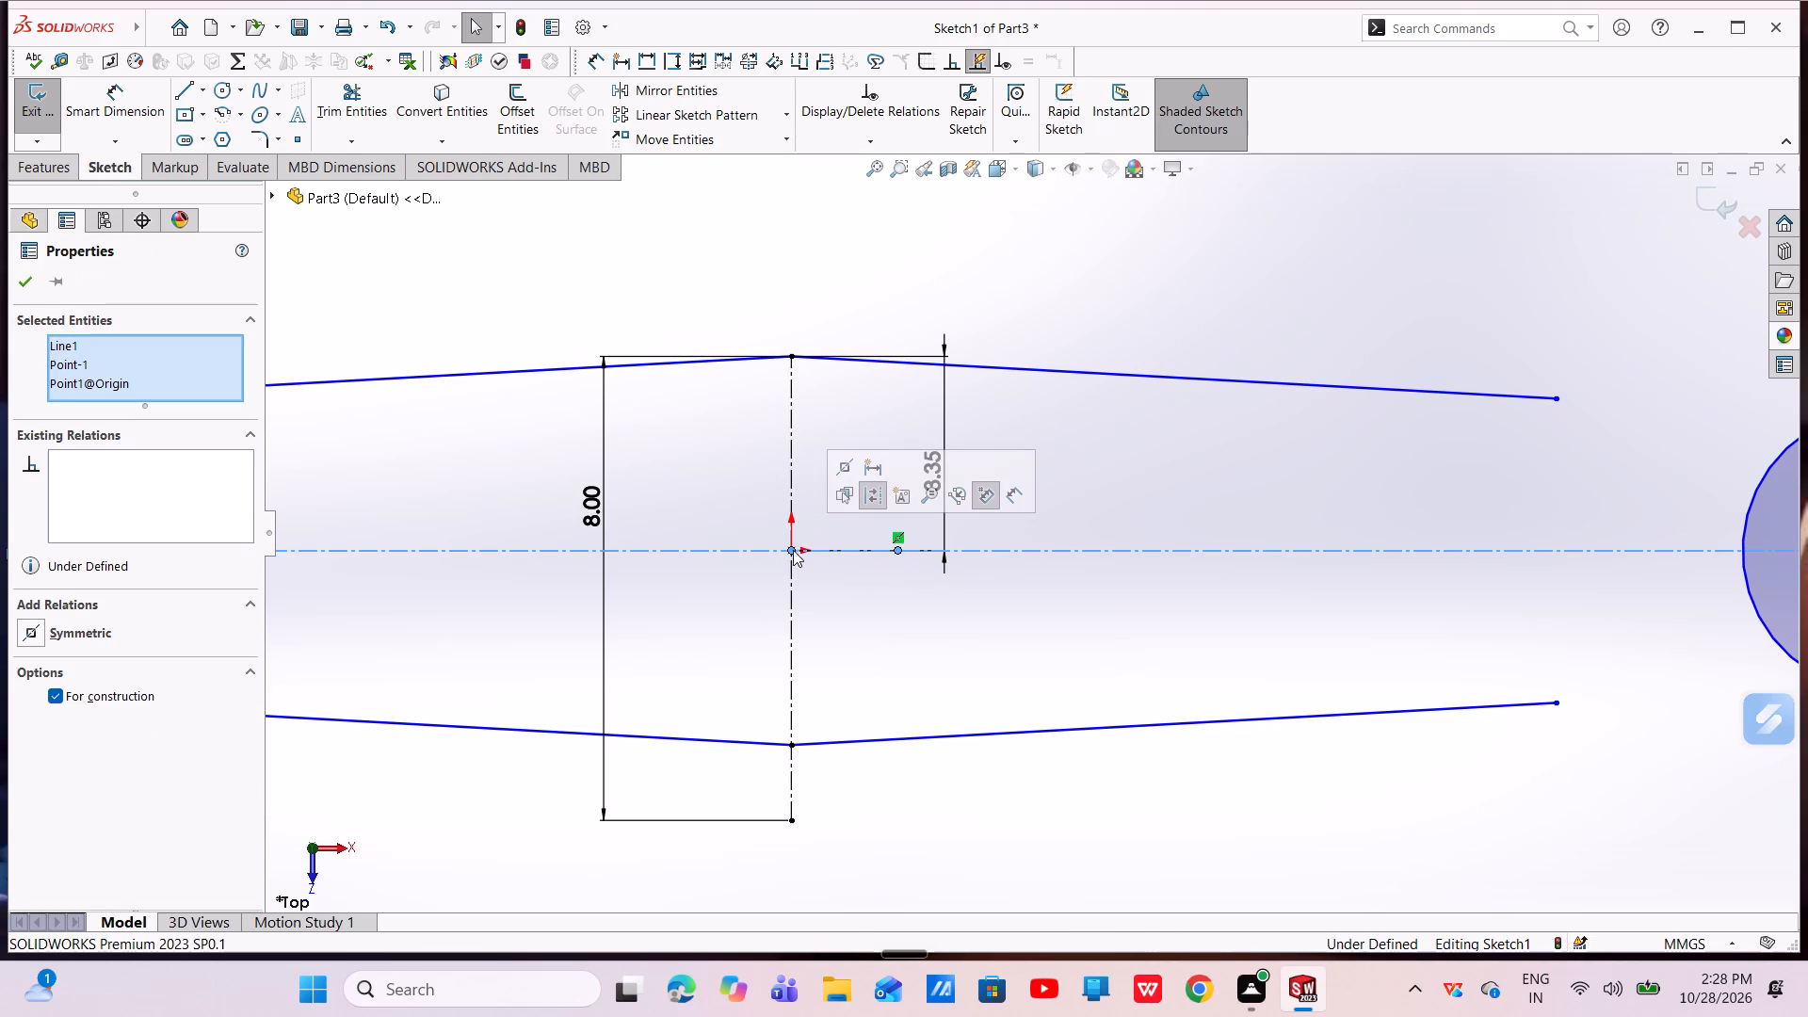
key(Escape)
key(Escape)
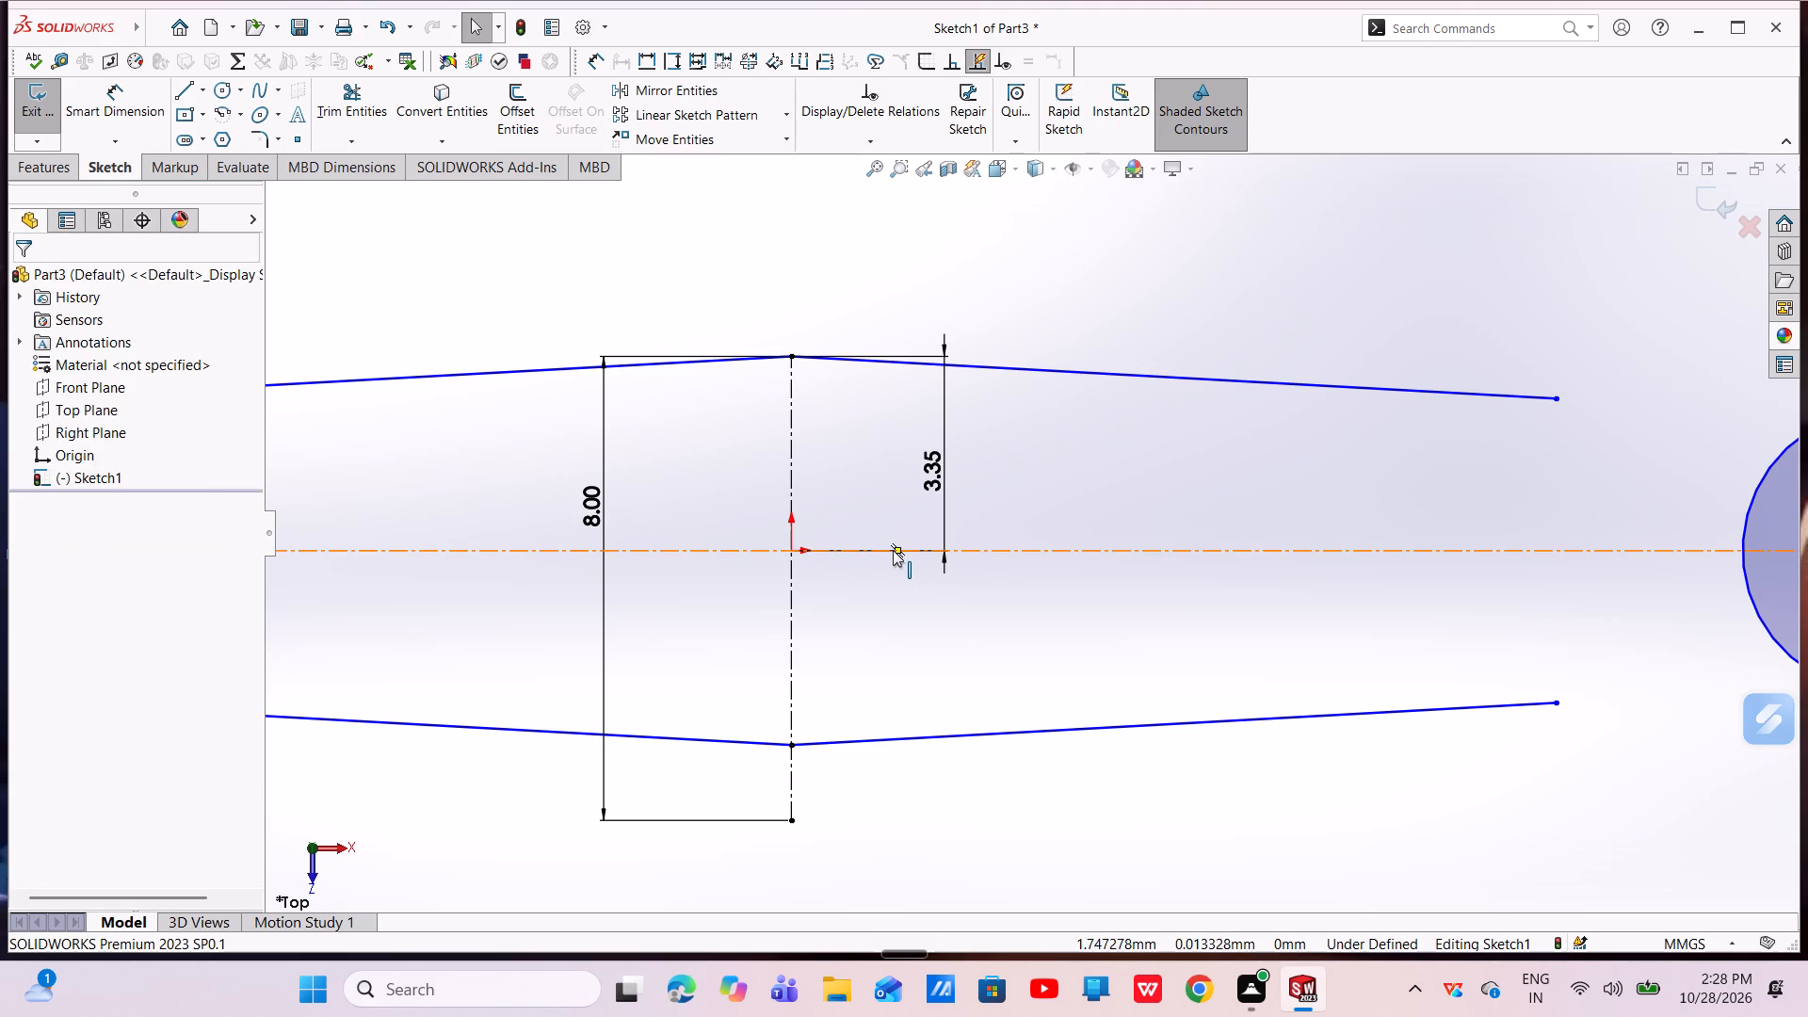
Make the midpoint of the horizontal construction centerline coincident with the origin.
click(896, 550)
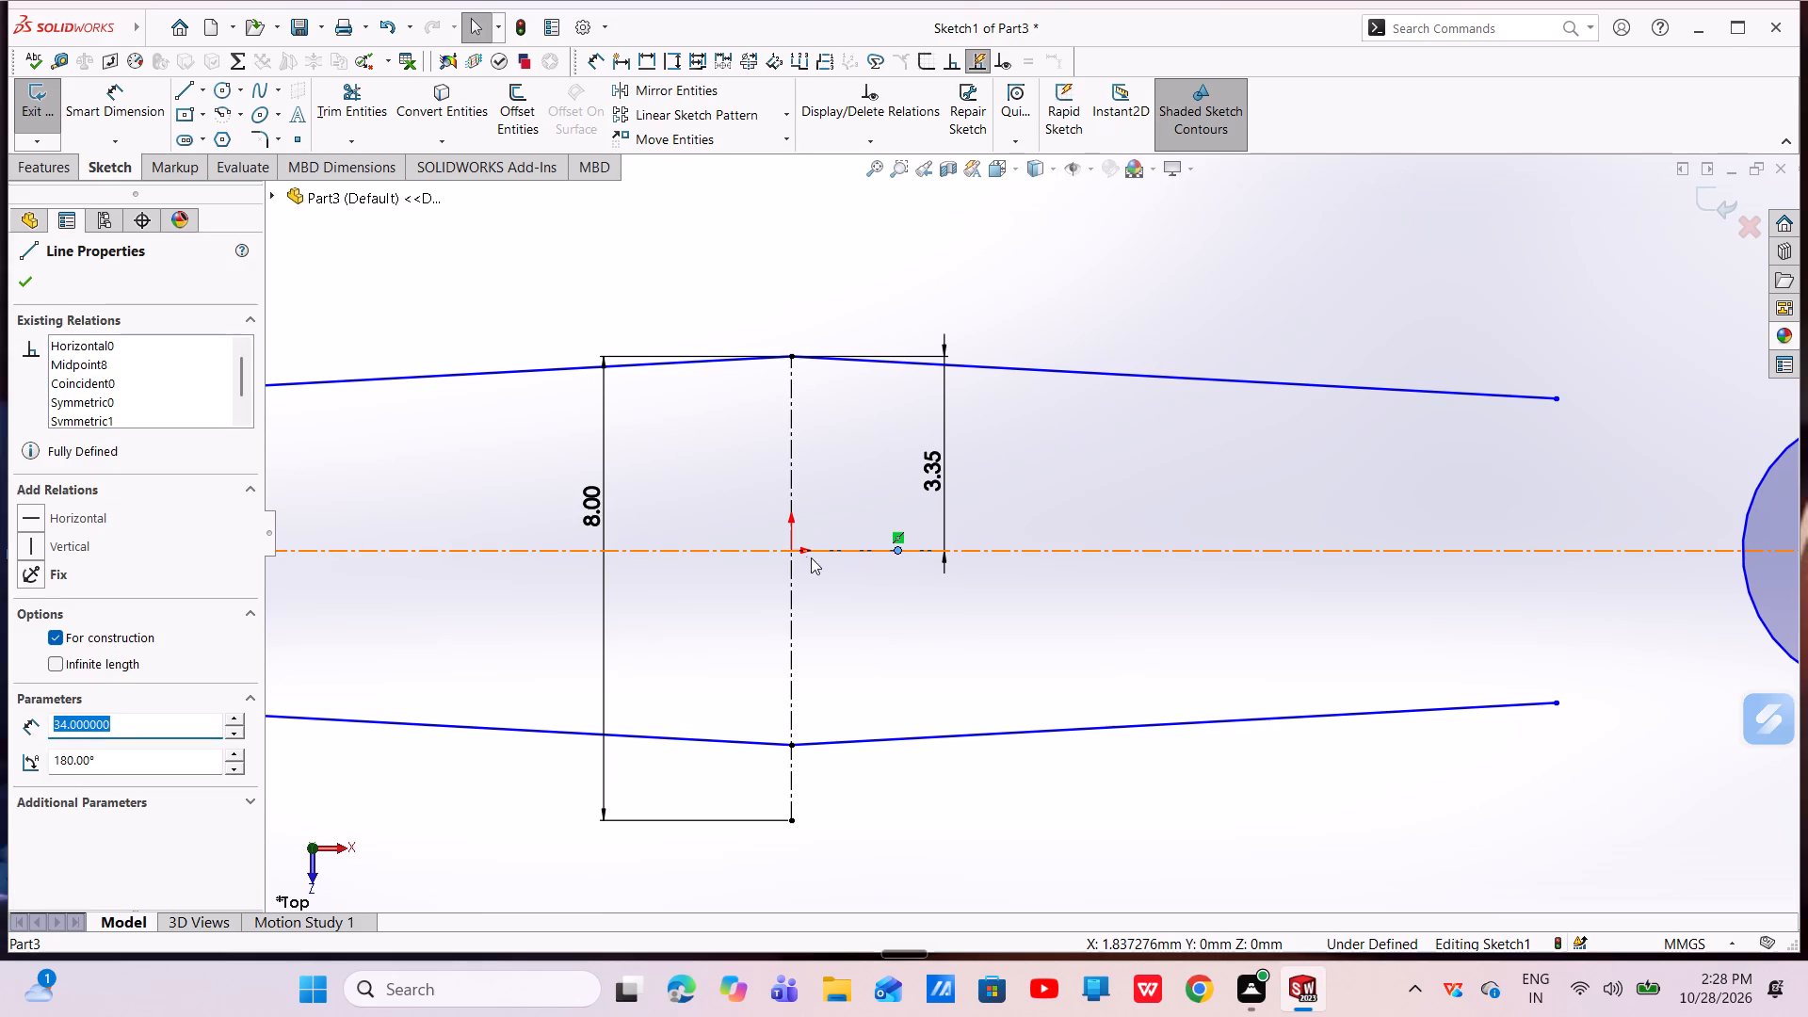
ctrl+click(794, 550)
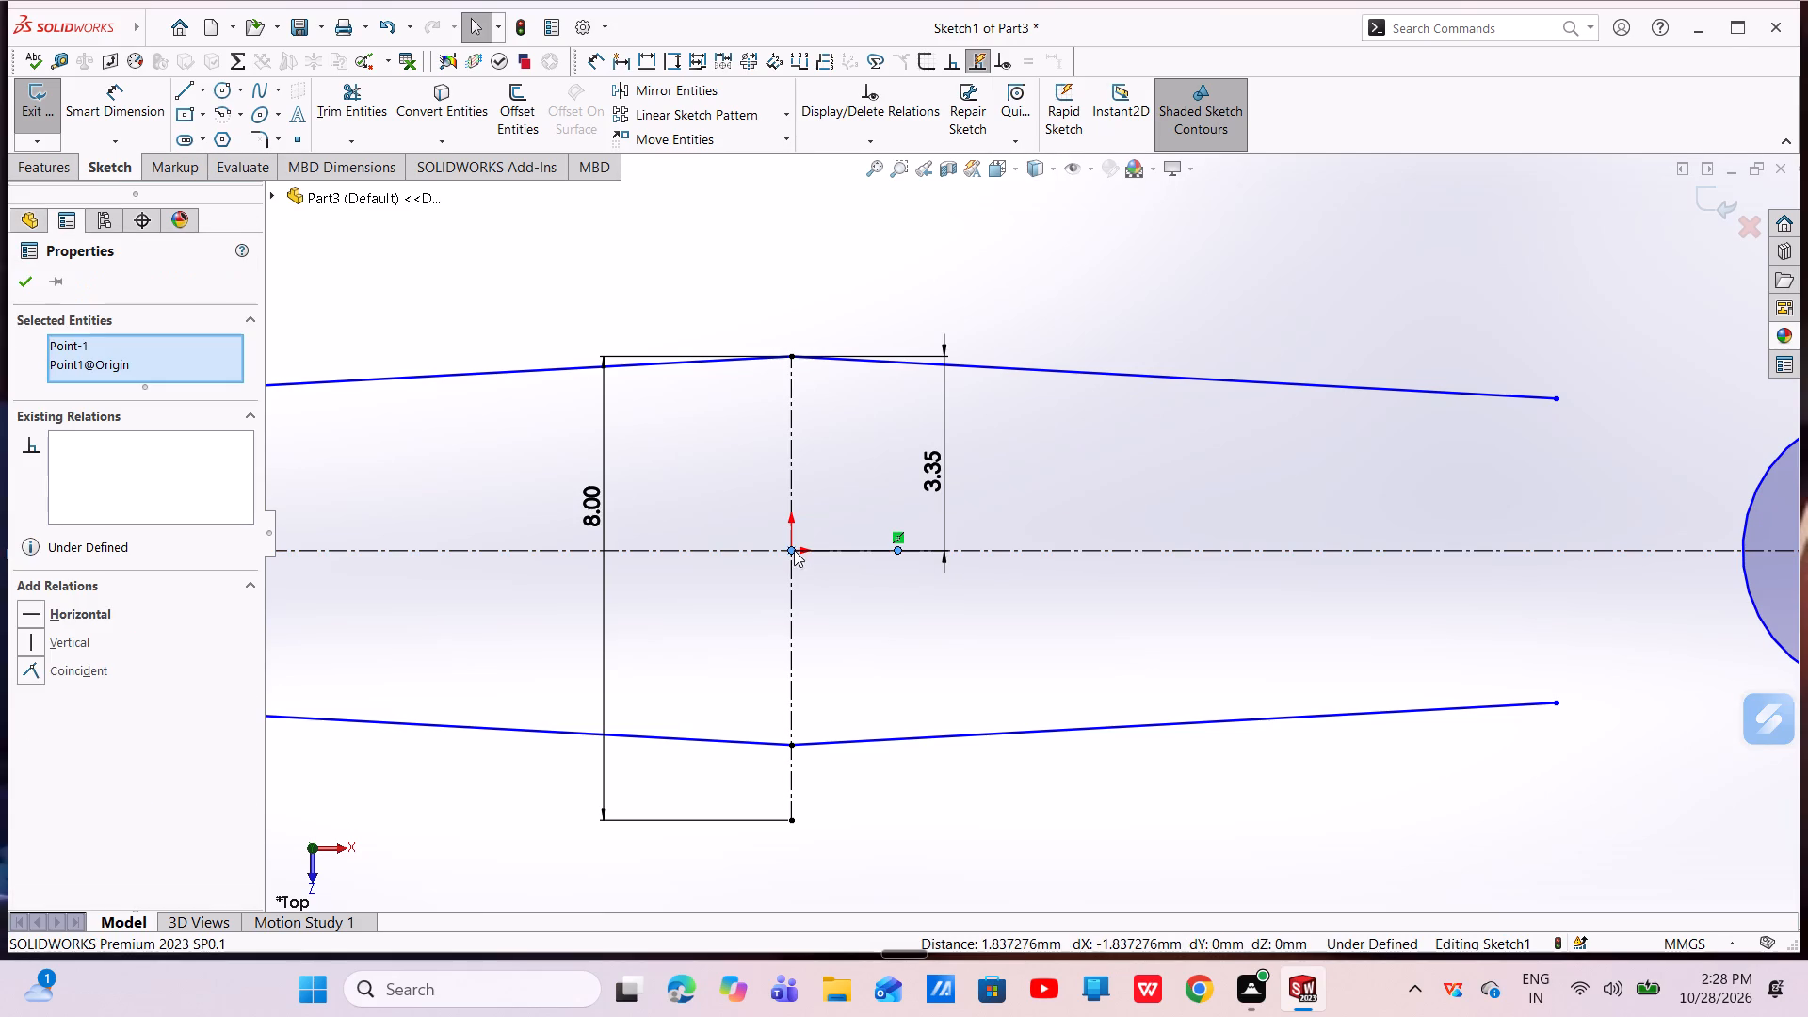
click(906, 473)
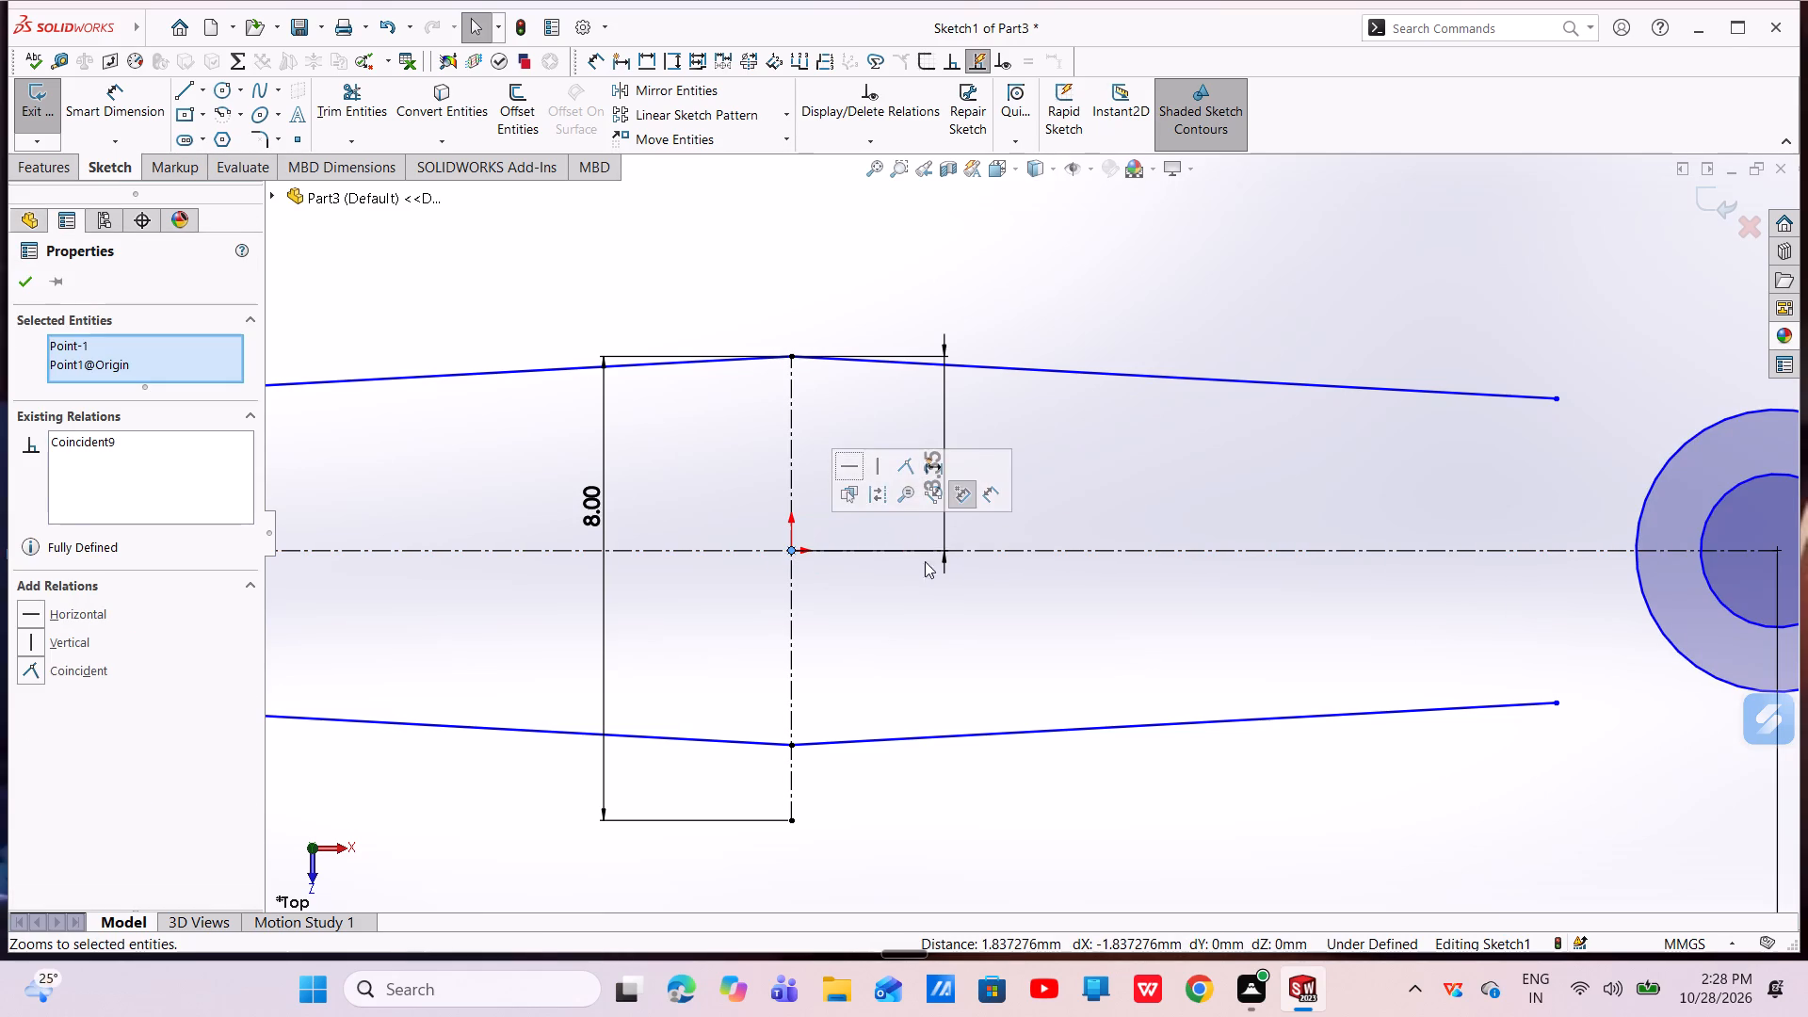
key(Escape)
key(Escape)
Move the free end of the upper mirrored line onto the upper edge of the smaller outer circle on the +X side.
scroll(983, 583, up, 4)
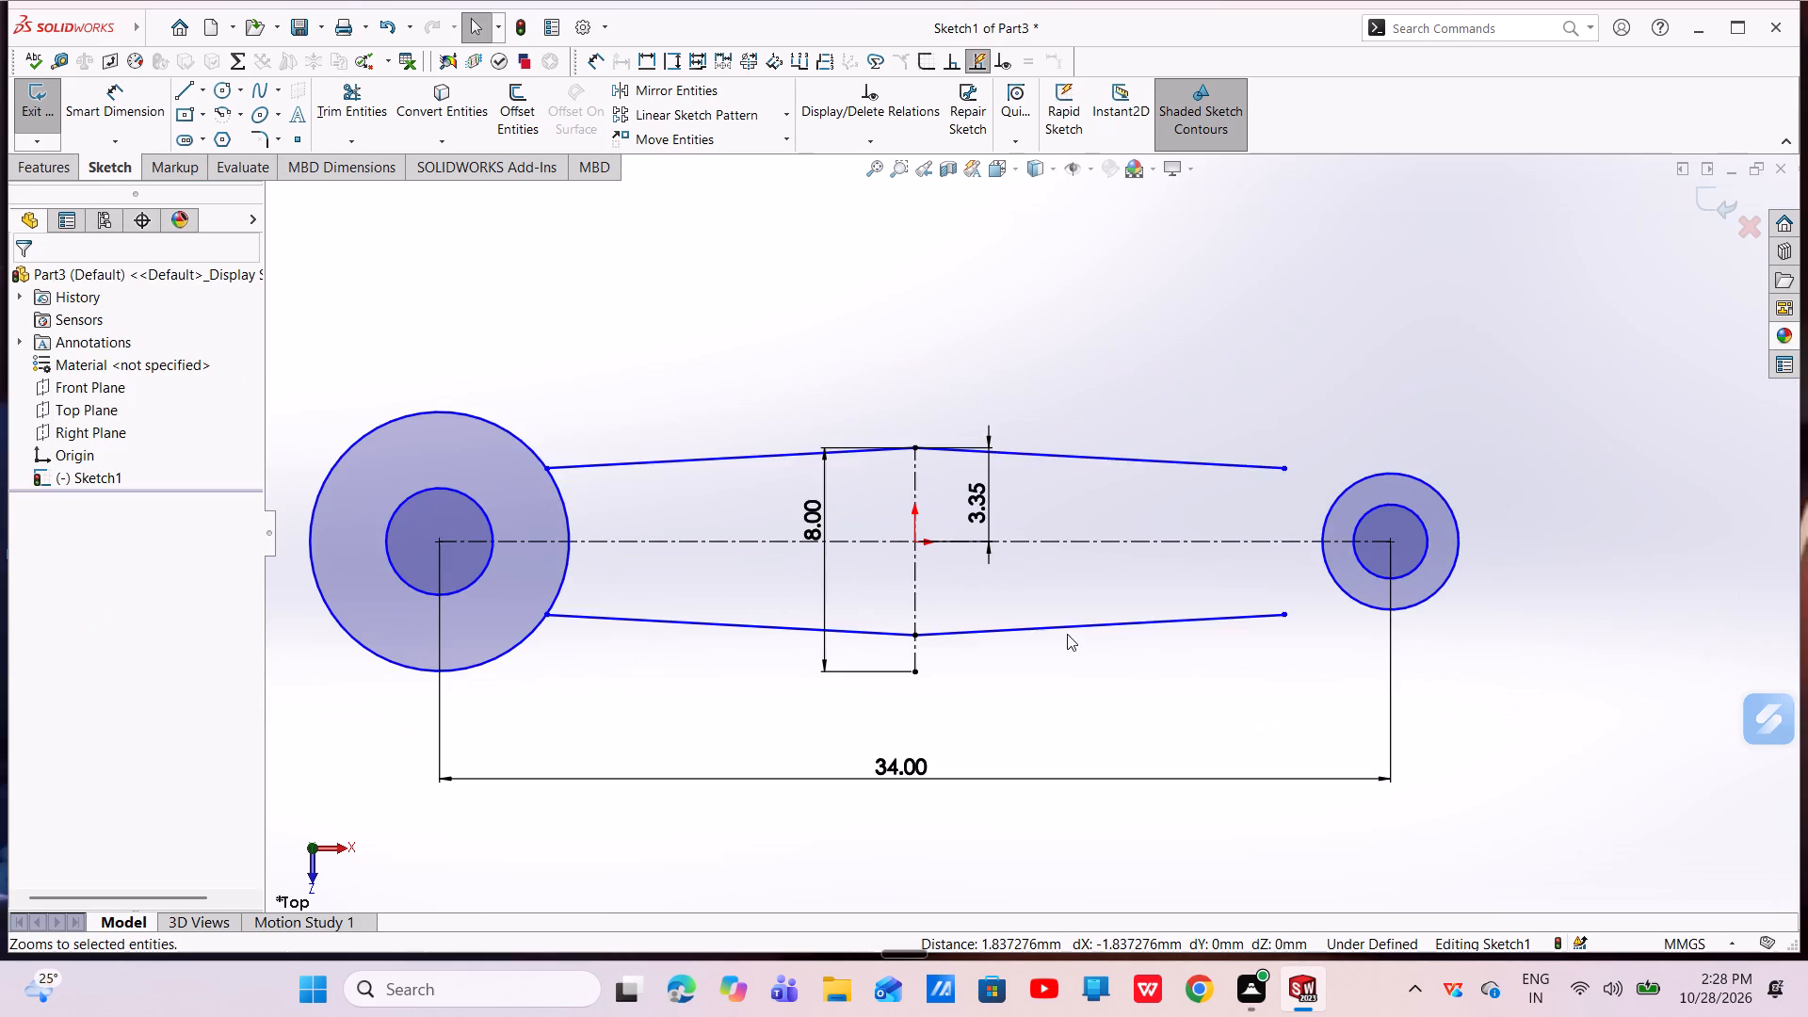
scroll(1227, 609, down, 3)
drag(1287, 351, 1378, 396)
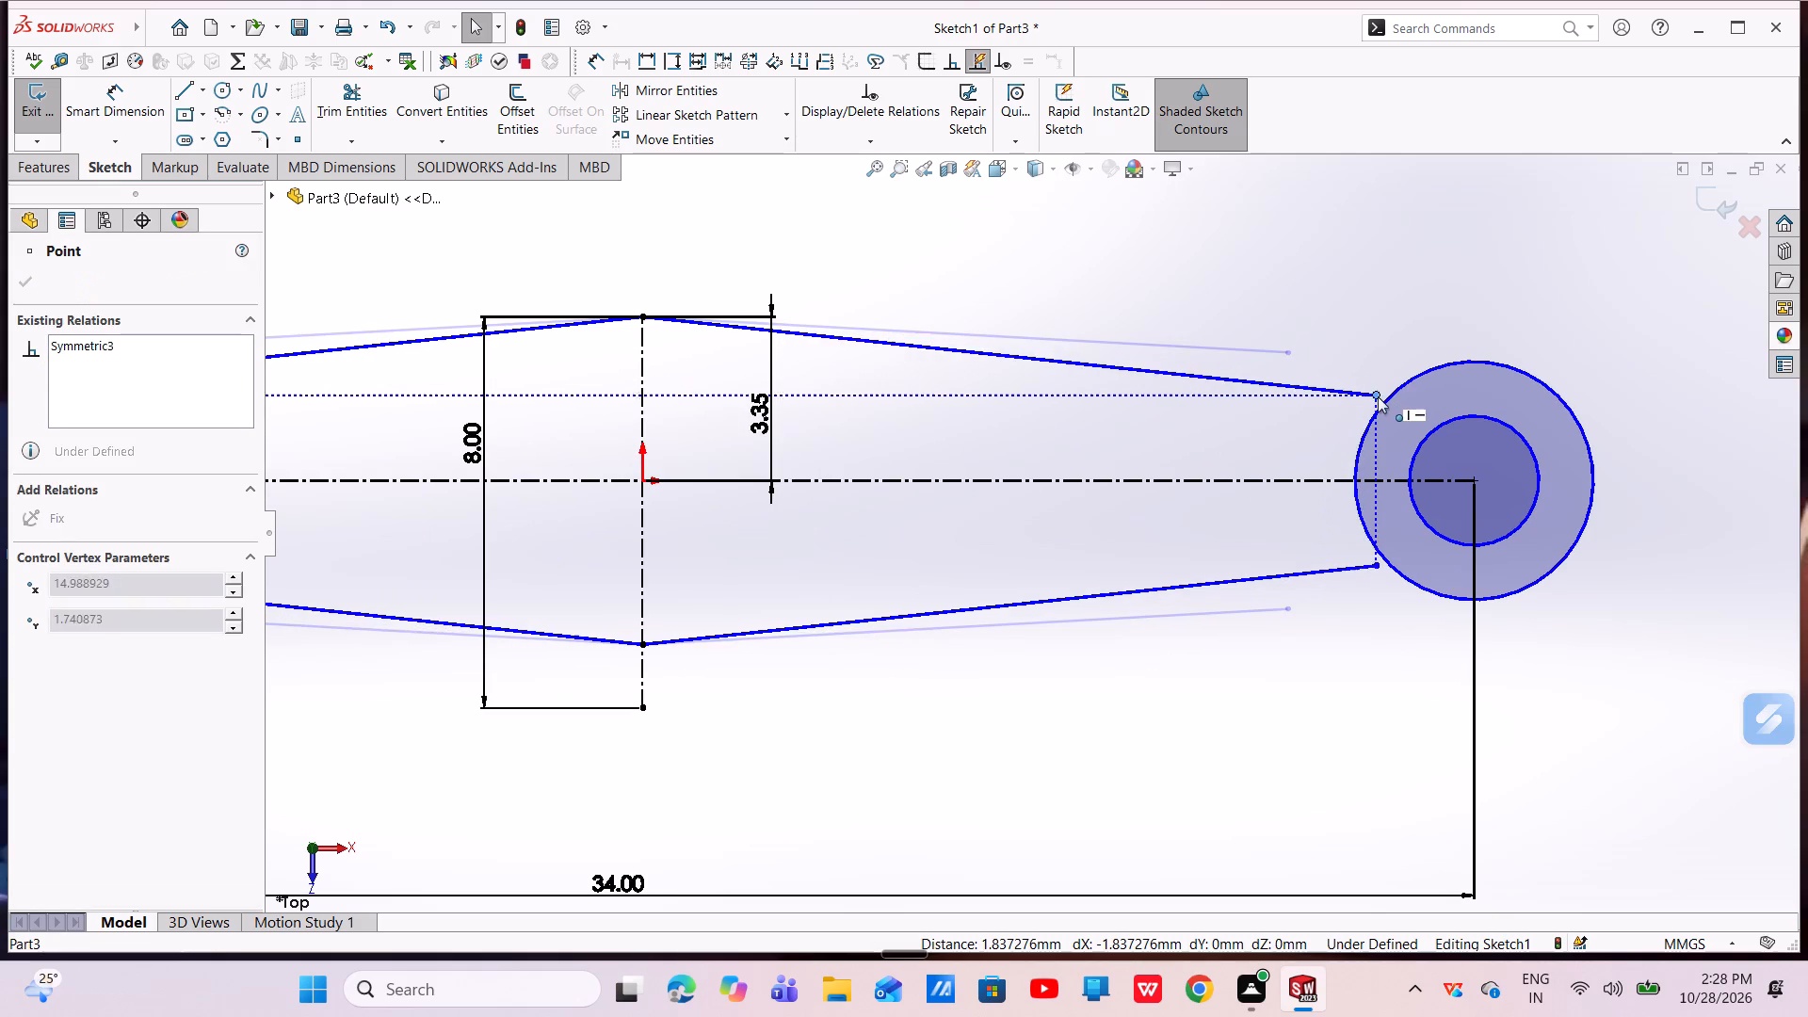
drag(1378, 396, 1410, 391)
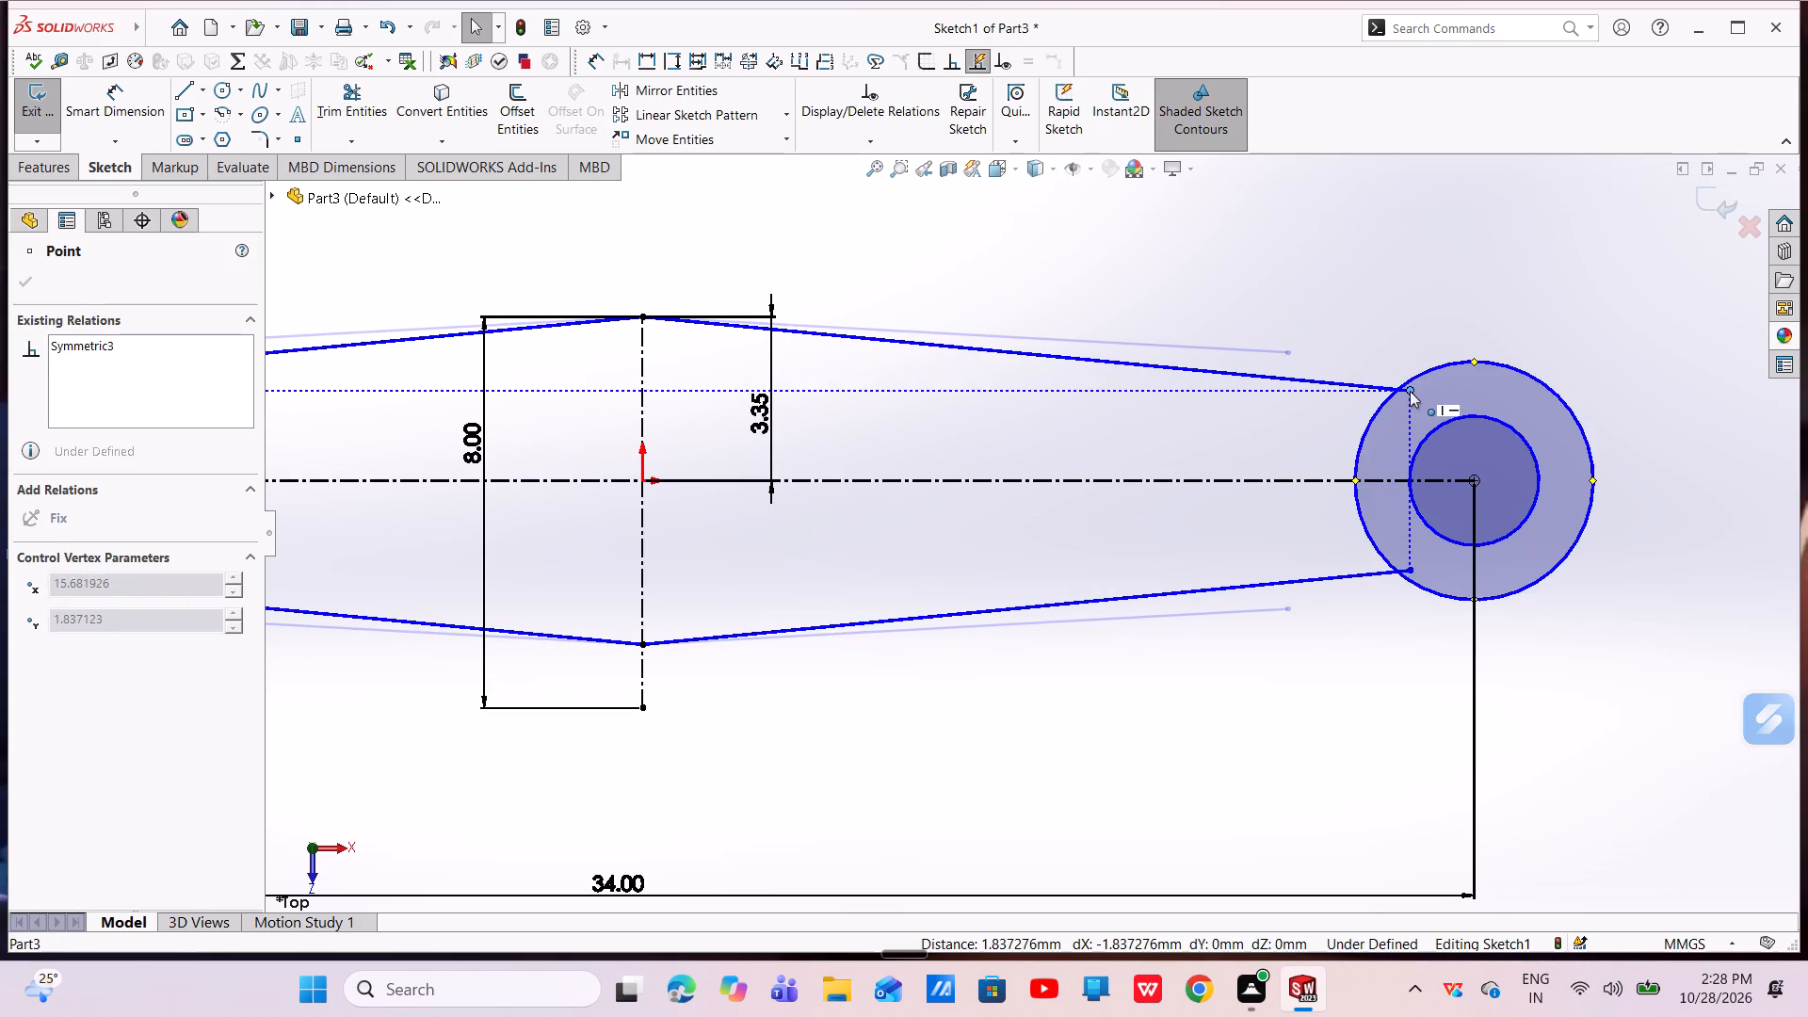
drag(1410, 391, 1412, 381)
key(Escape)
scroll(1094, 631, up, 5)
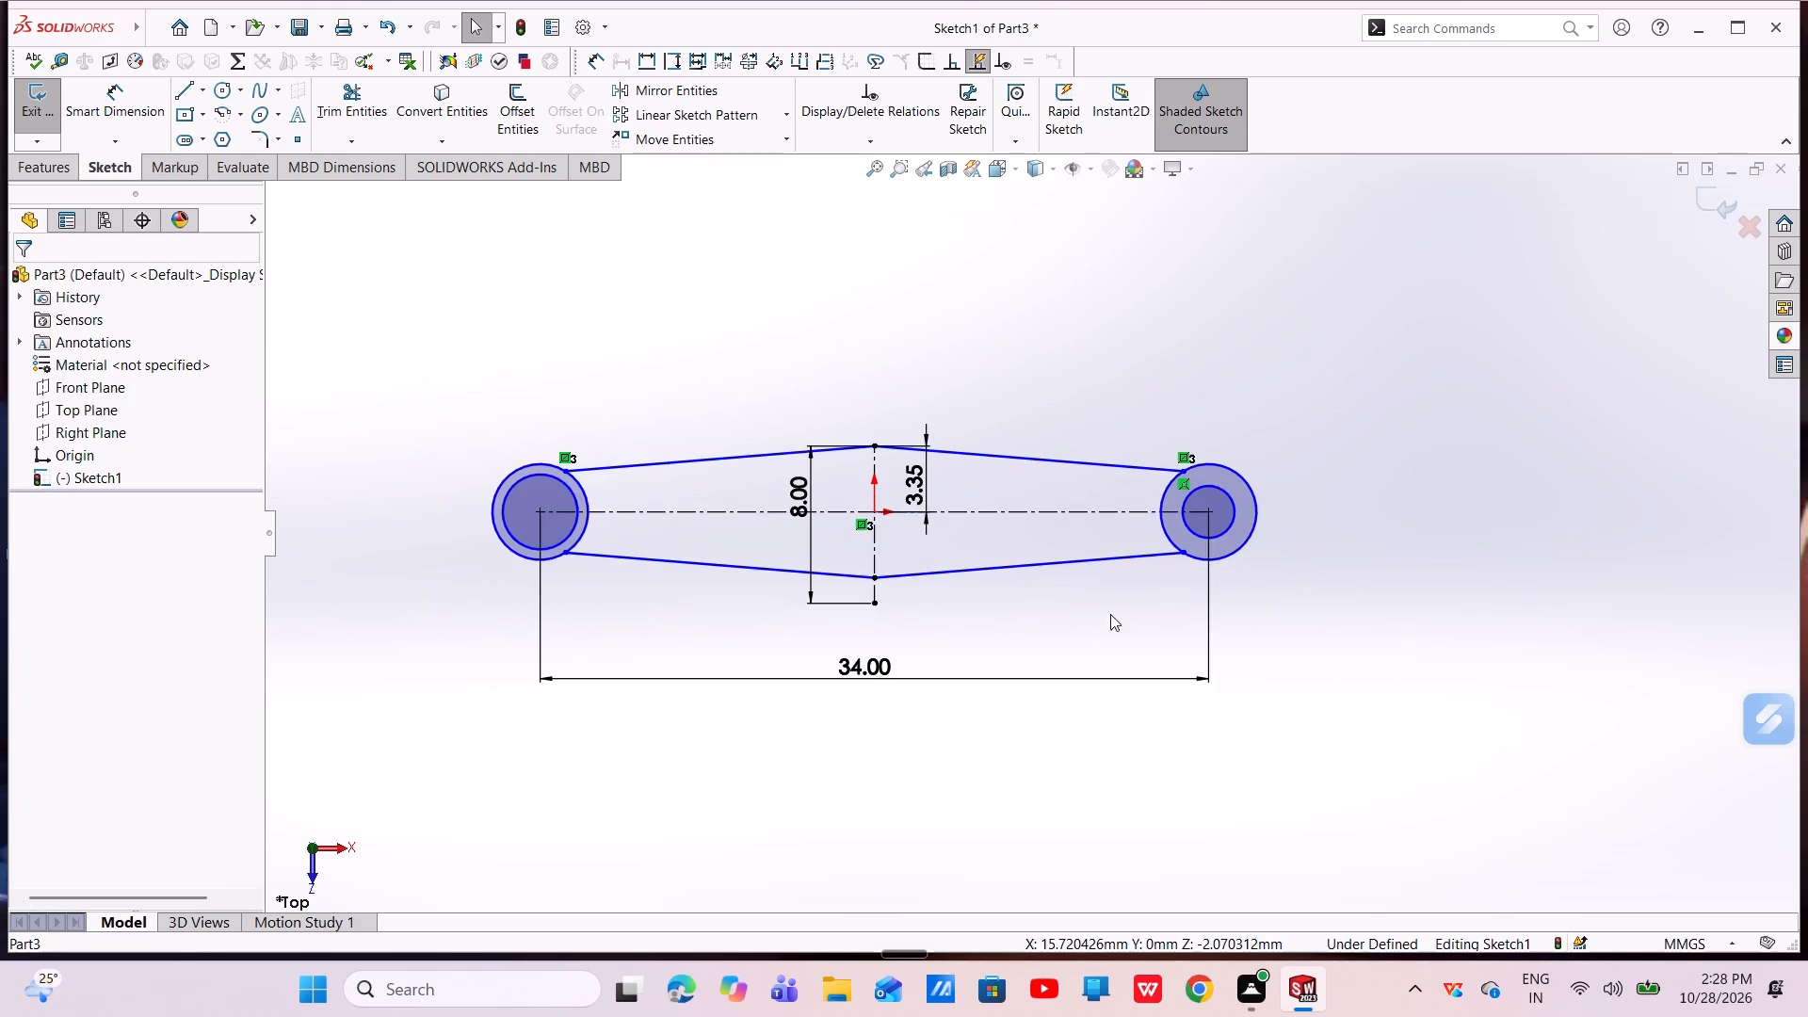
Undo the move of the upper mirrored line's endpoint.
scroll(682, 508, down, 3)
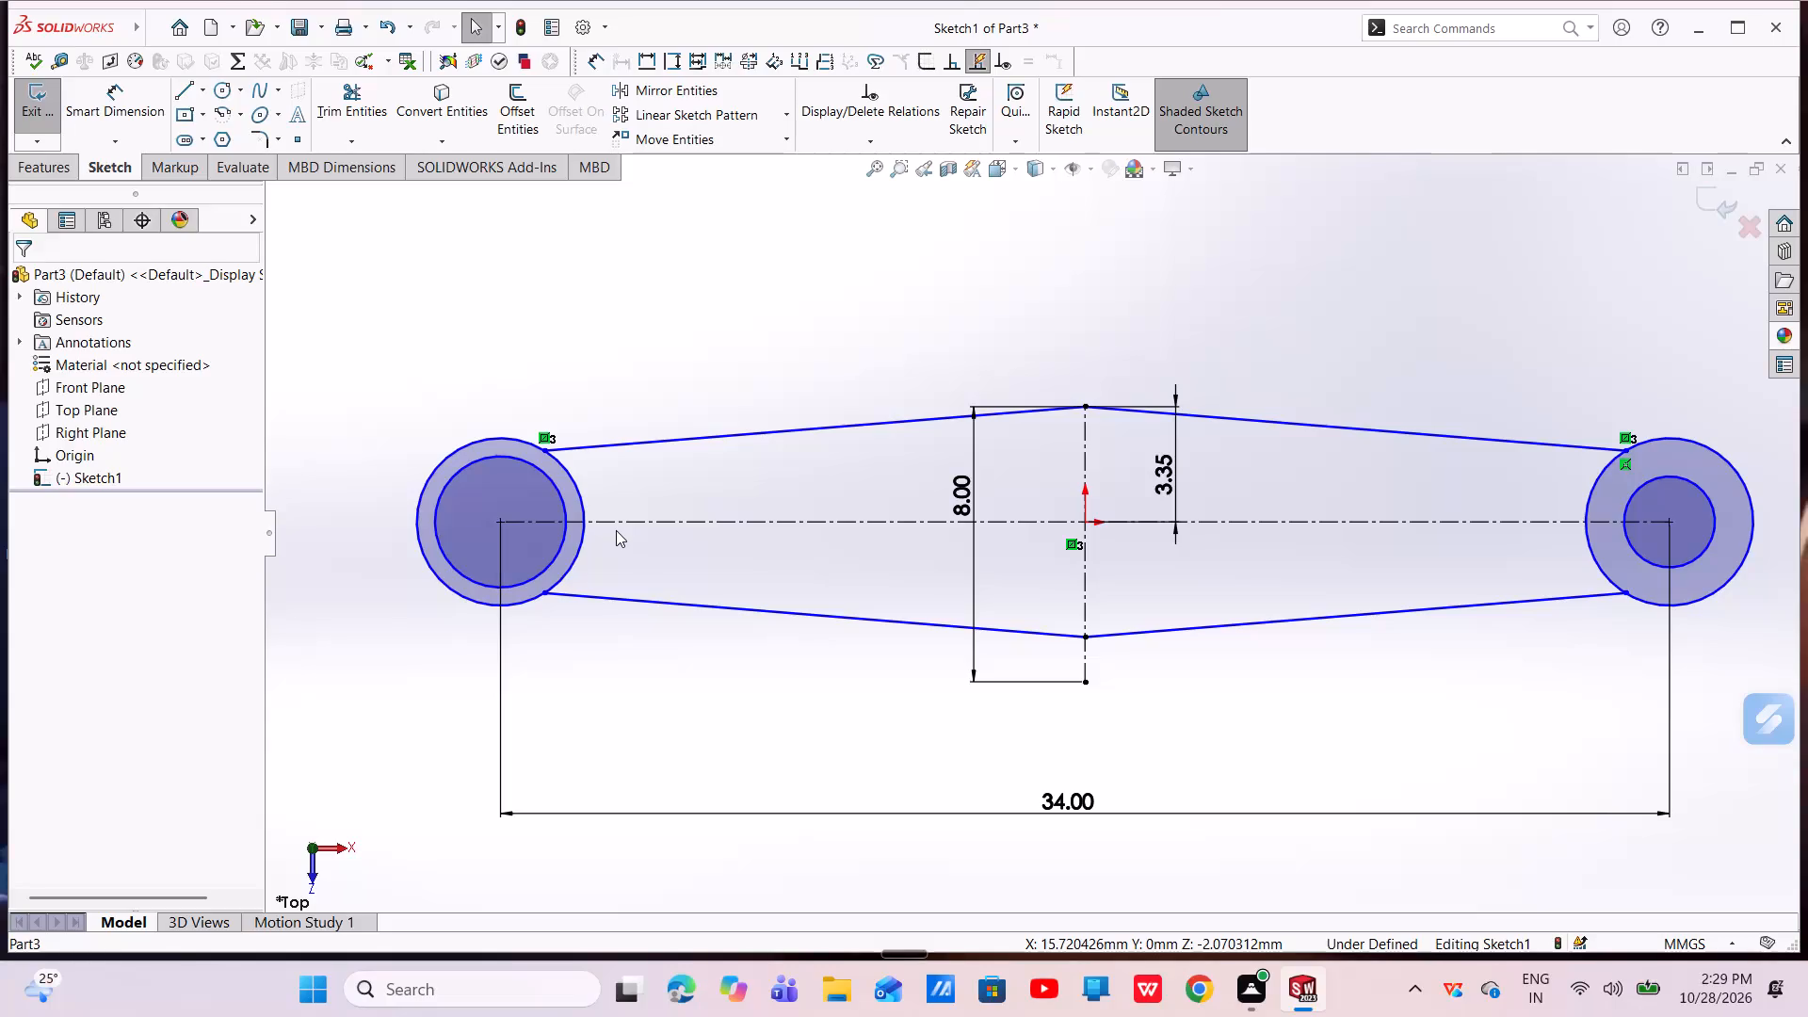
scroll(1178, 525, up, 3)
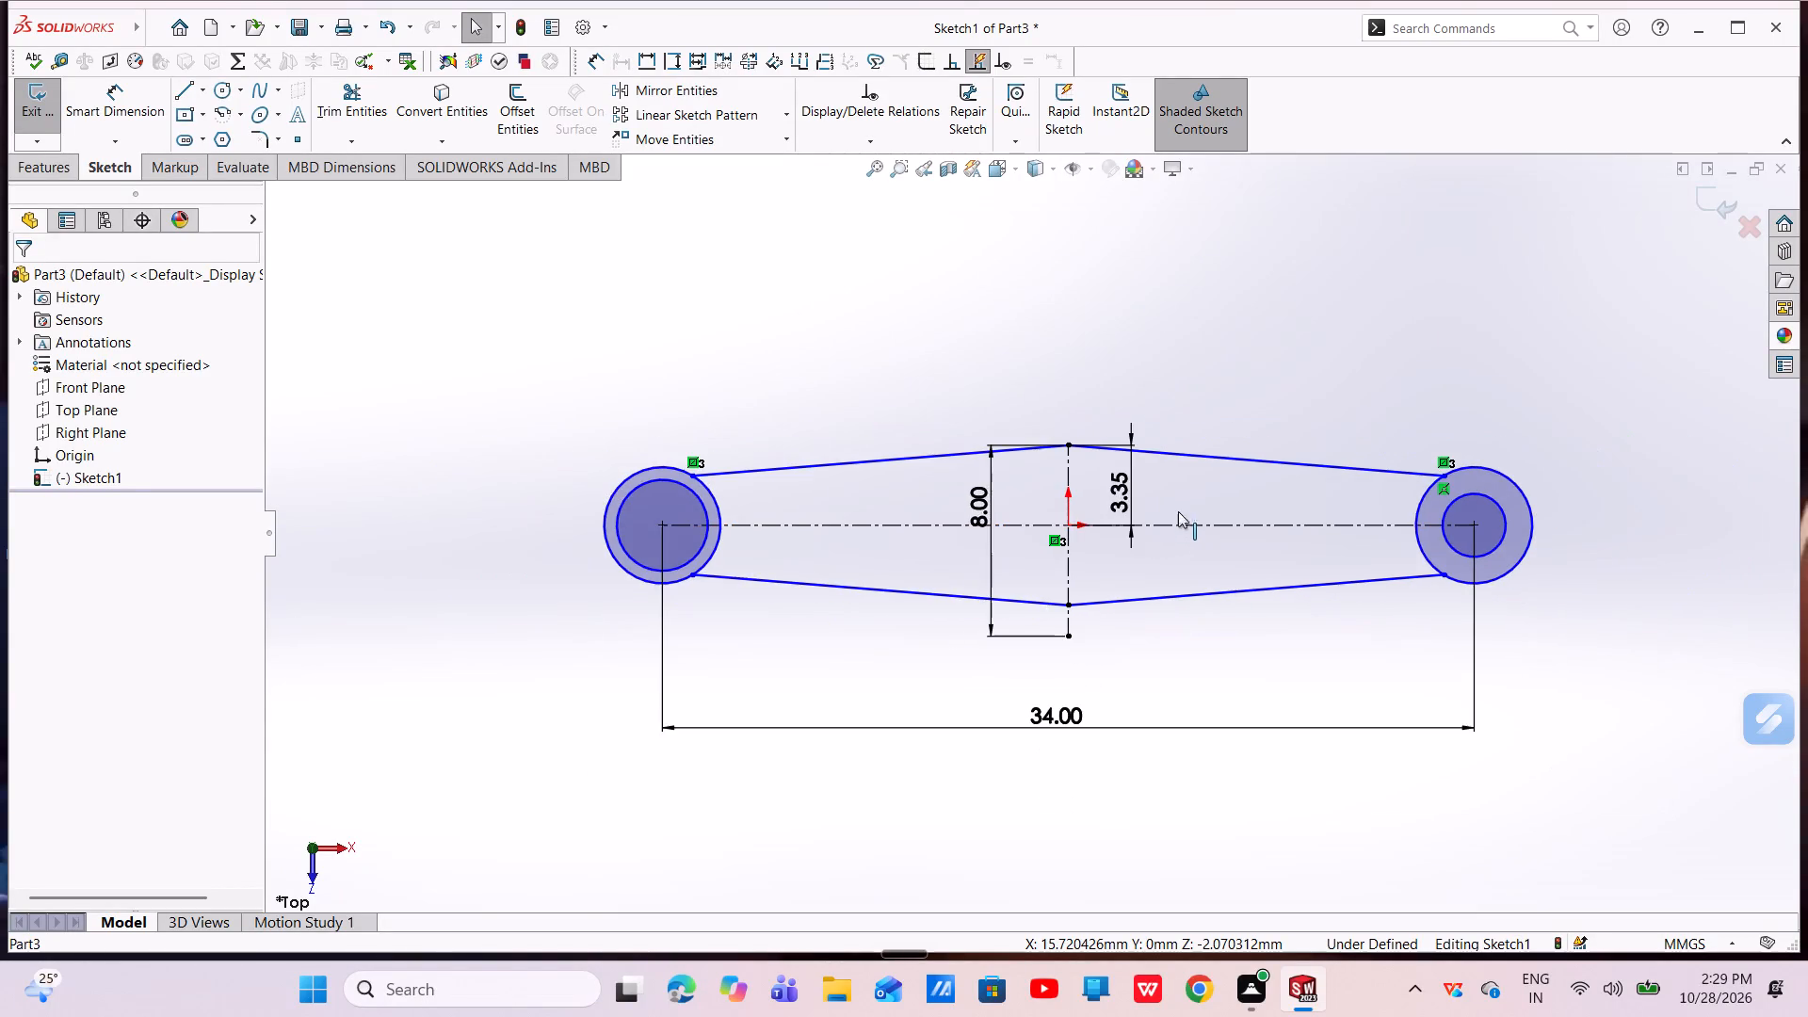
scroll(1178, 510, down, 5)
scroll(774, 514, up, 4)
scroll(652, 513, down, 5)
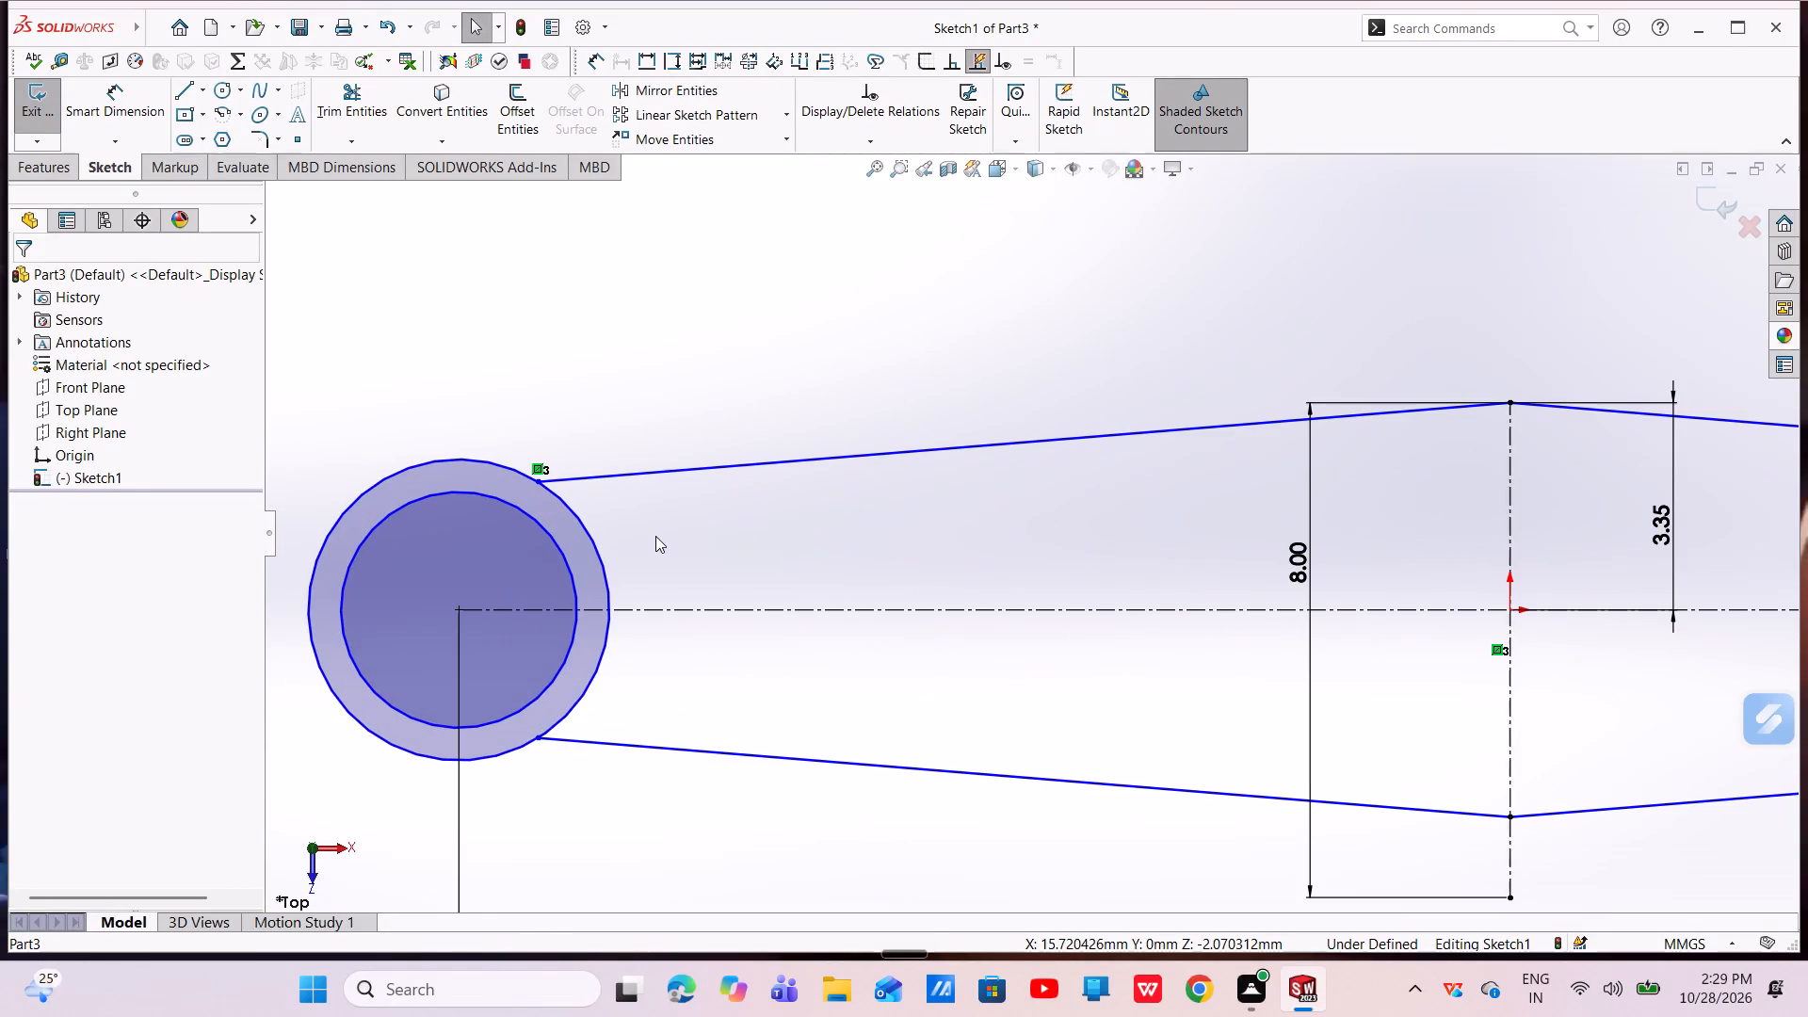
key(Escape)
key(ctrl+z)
Delete the upper and lower mirrored sloped lines between the vertical construction centerline and the +X end circles.
scroll(733, 573, up, 5)
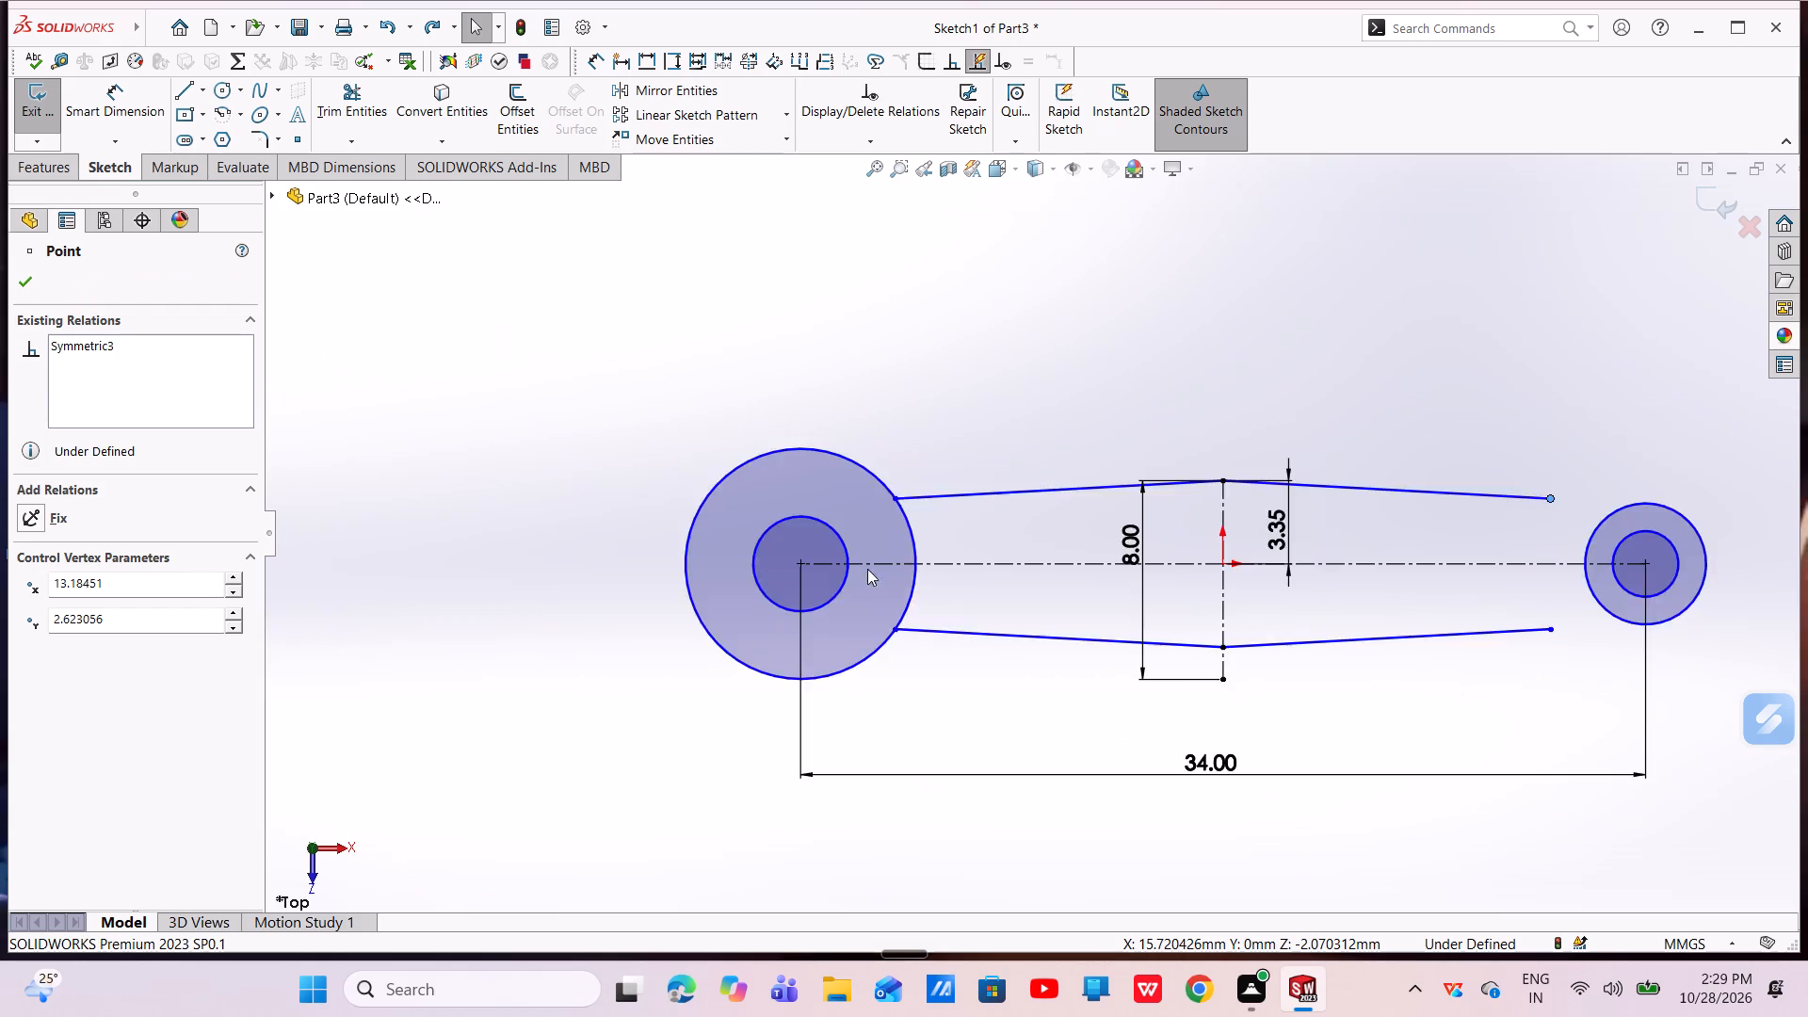
scroll(886, 562, up, 3)
scroll(1247, 548, down, 5)
click(1164, 444)
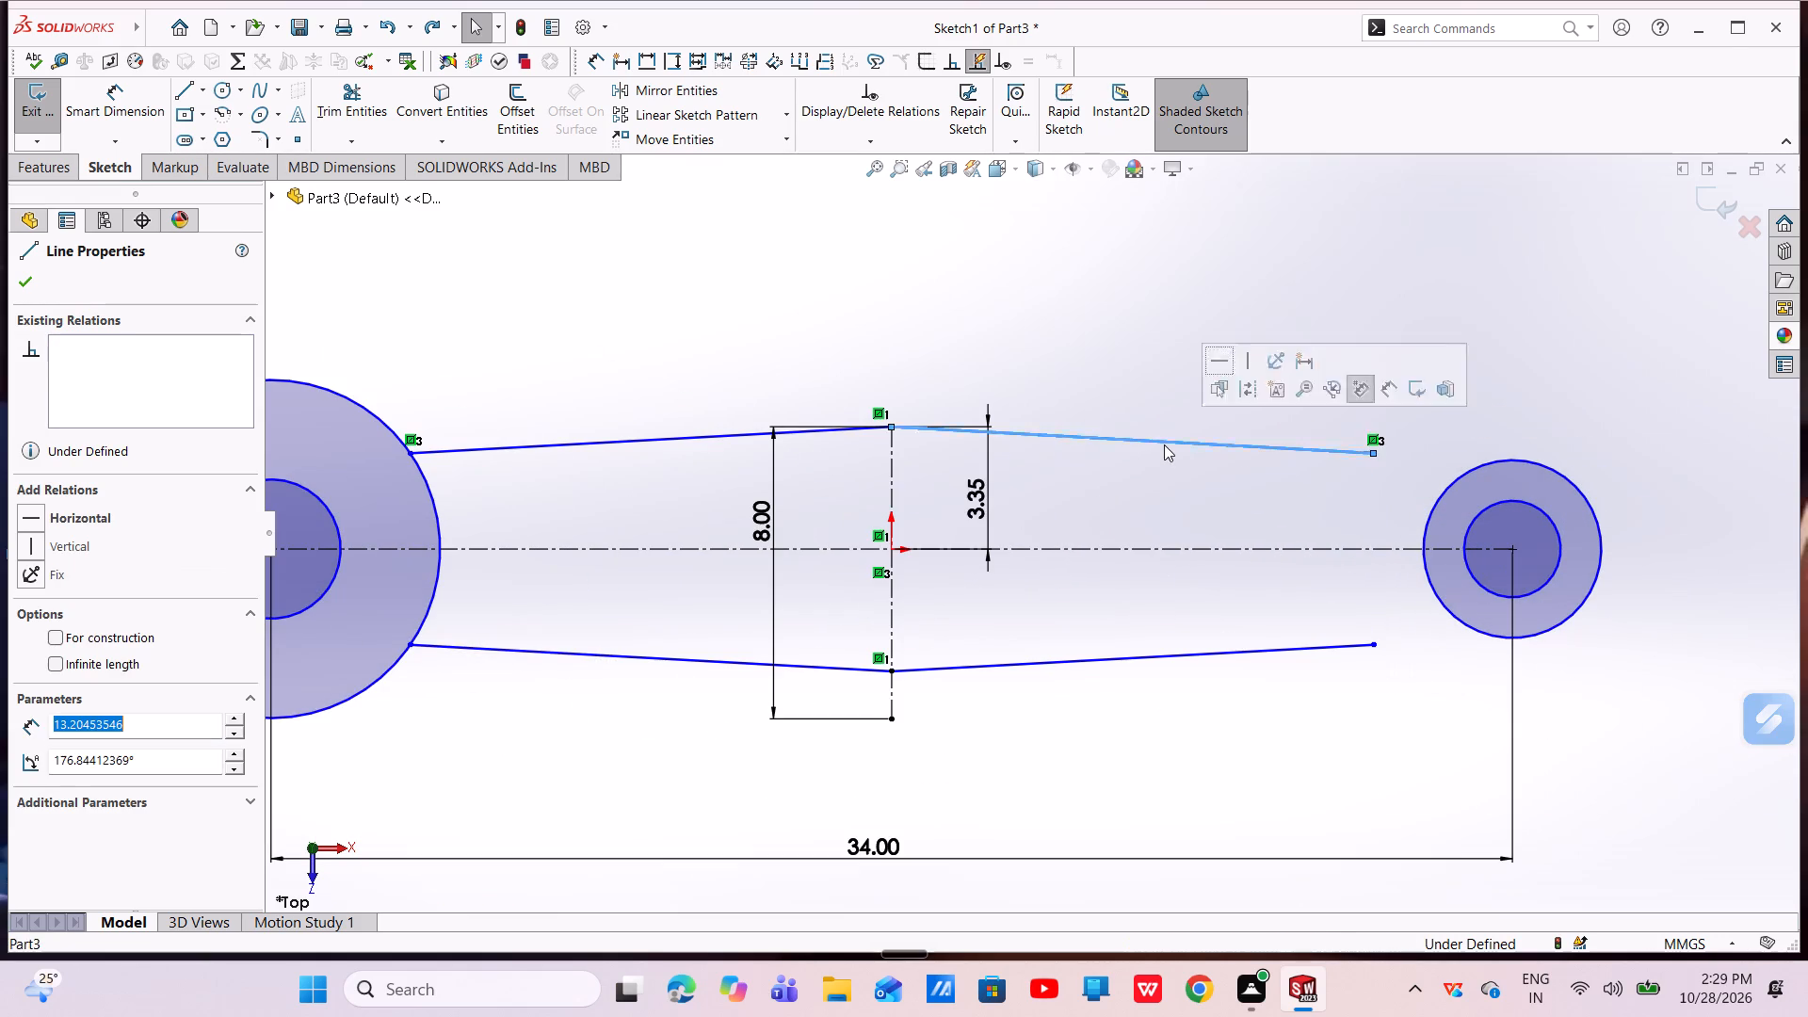
right_click(1164, 444)
click(1203, 737)
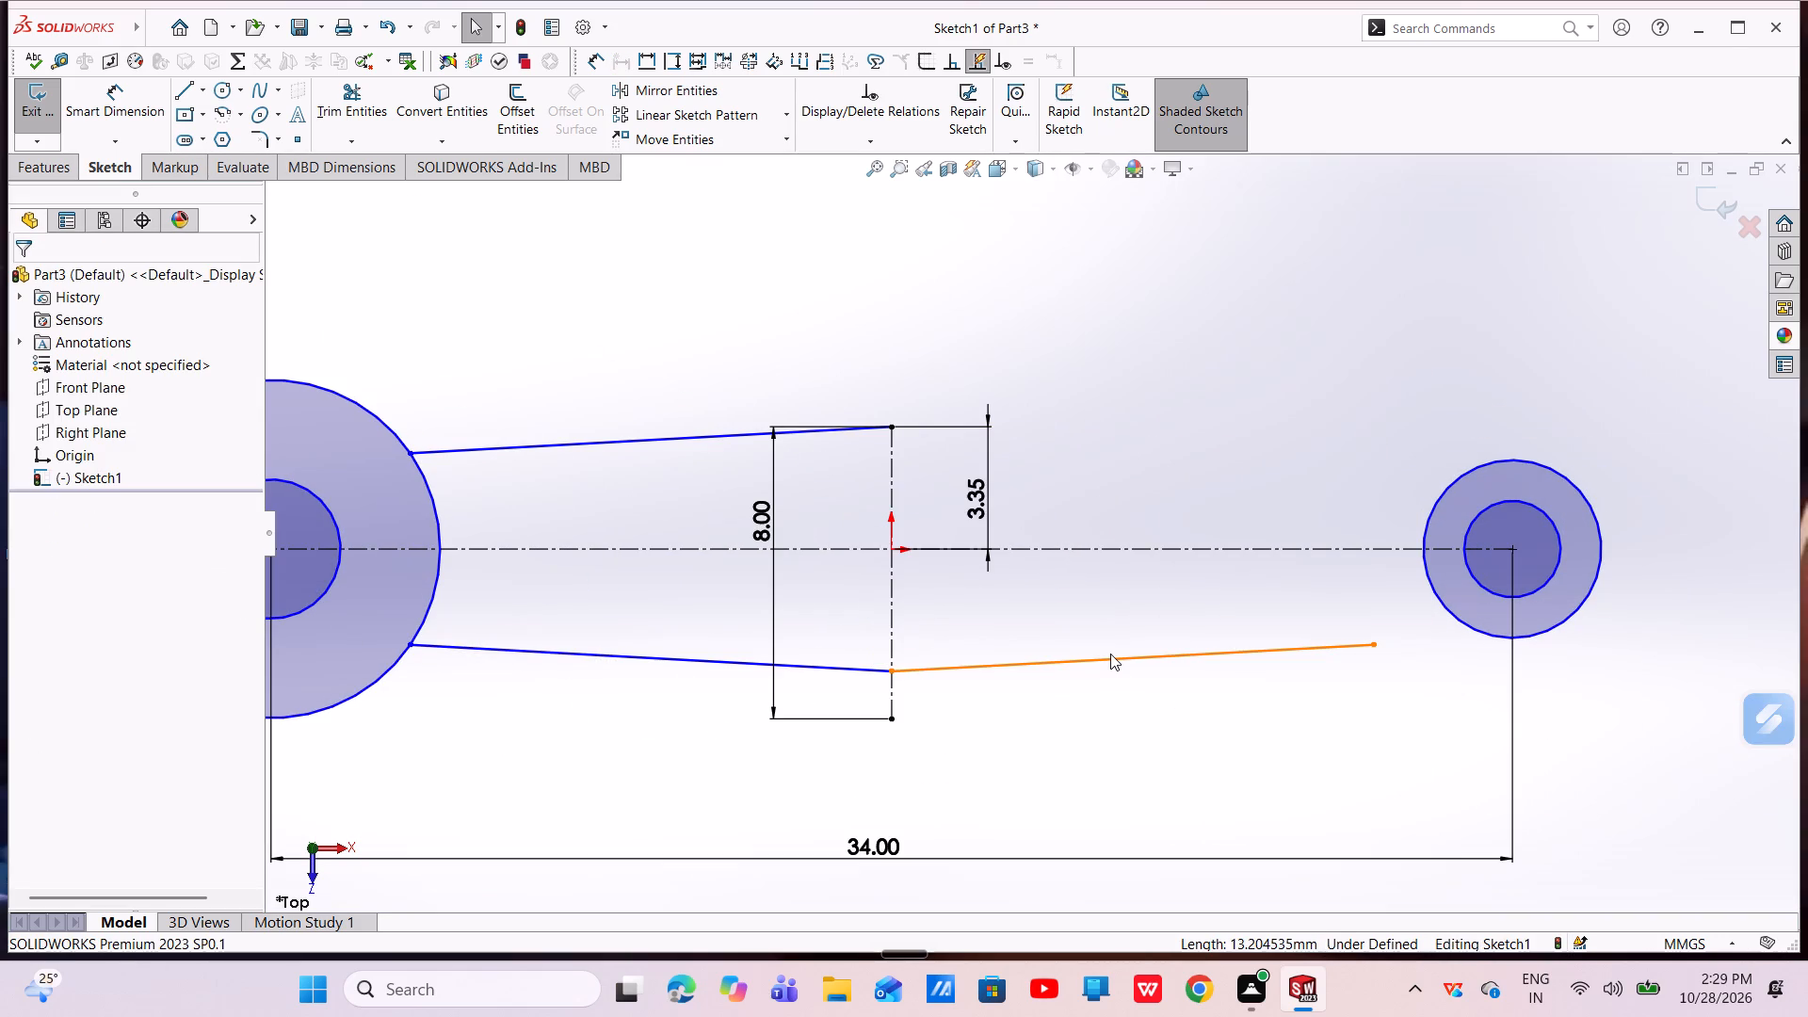
click(1110, 654)
right_click(1109, 654)
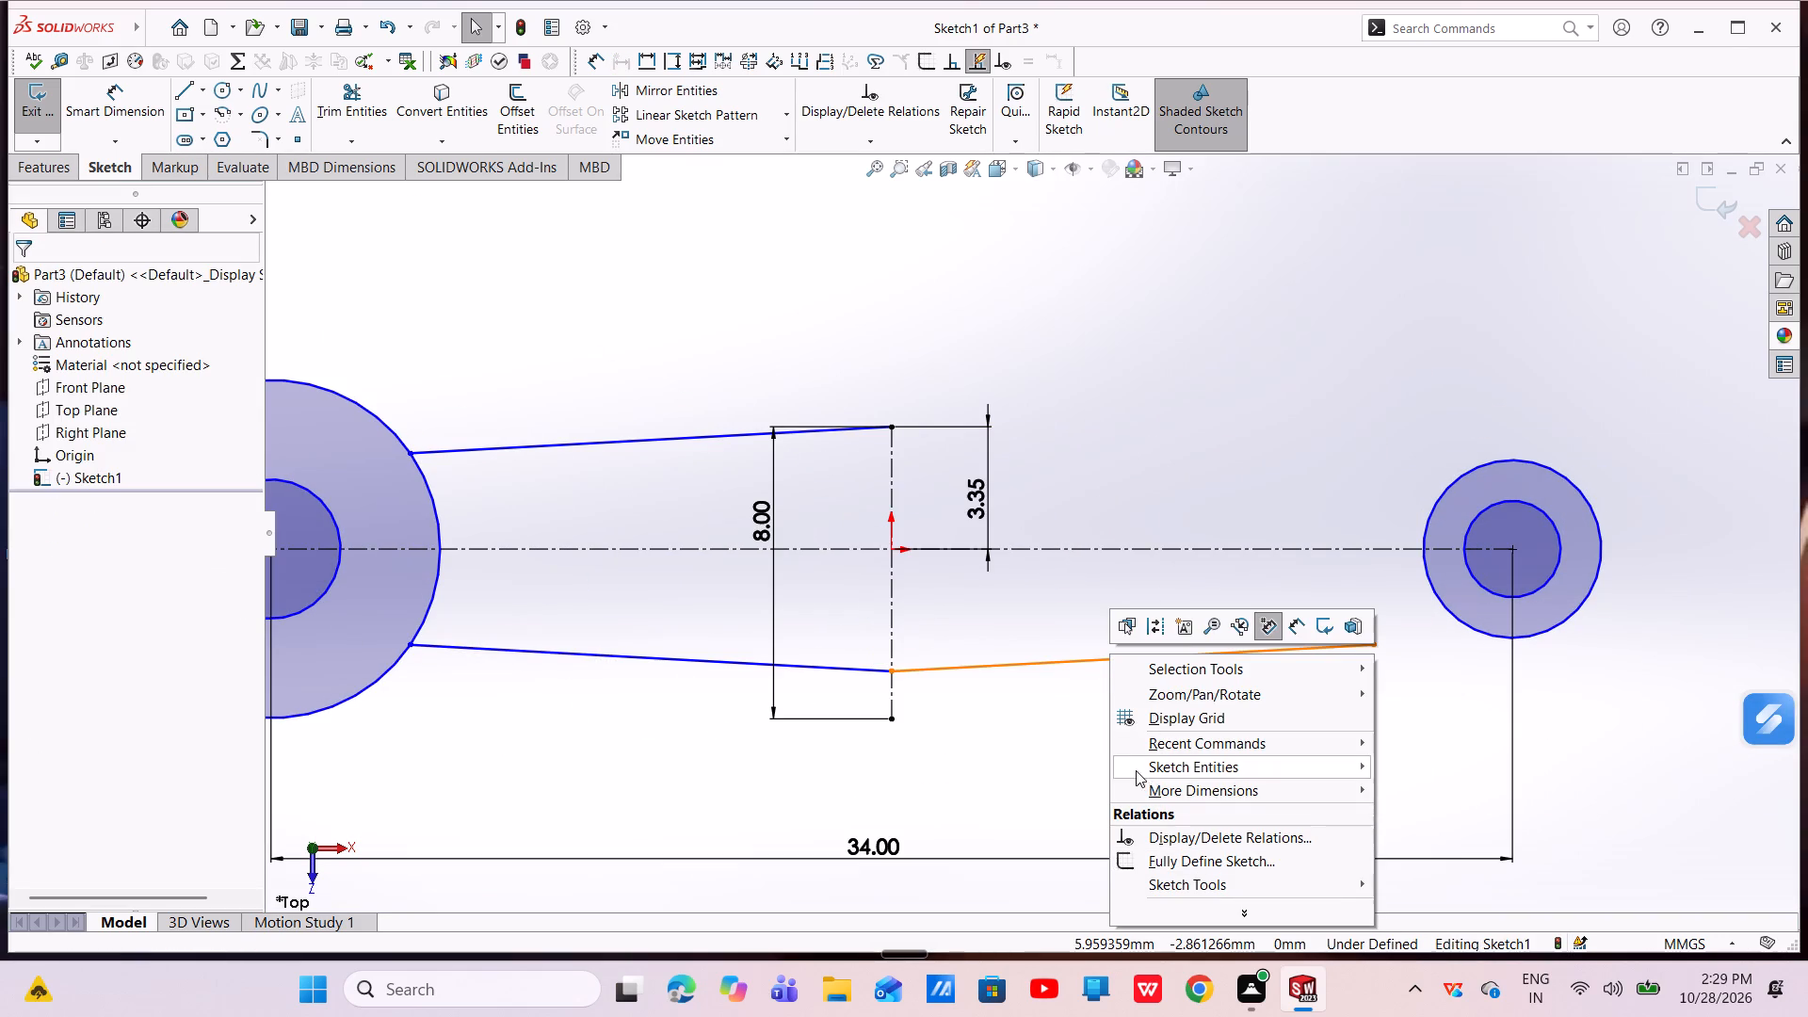
key(Escape)
key(Escape)
key(Escape)
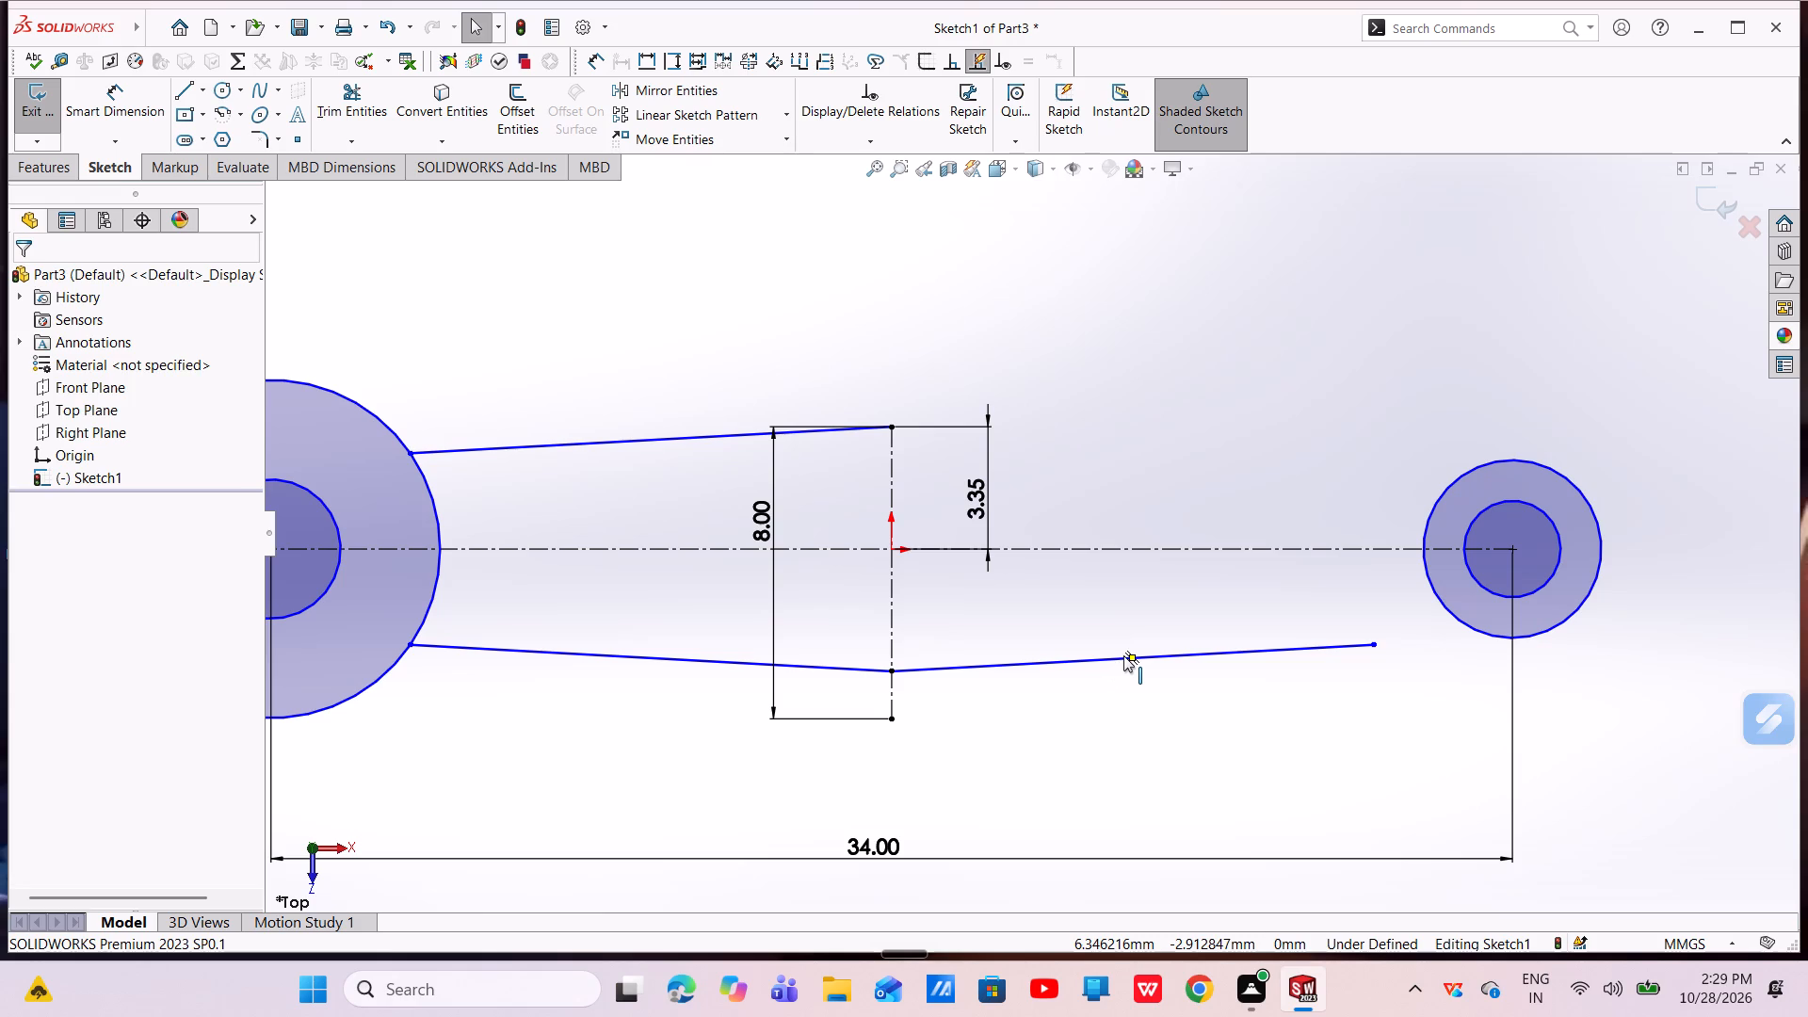
click(1123, 655)
right_click(1123, 655)
click(1170, 926)
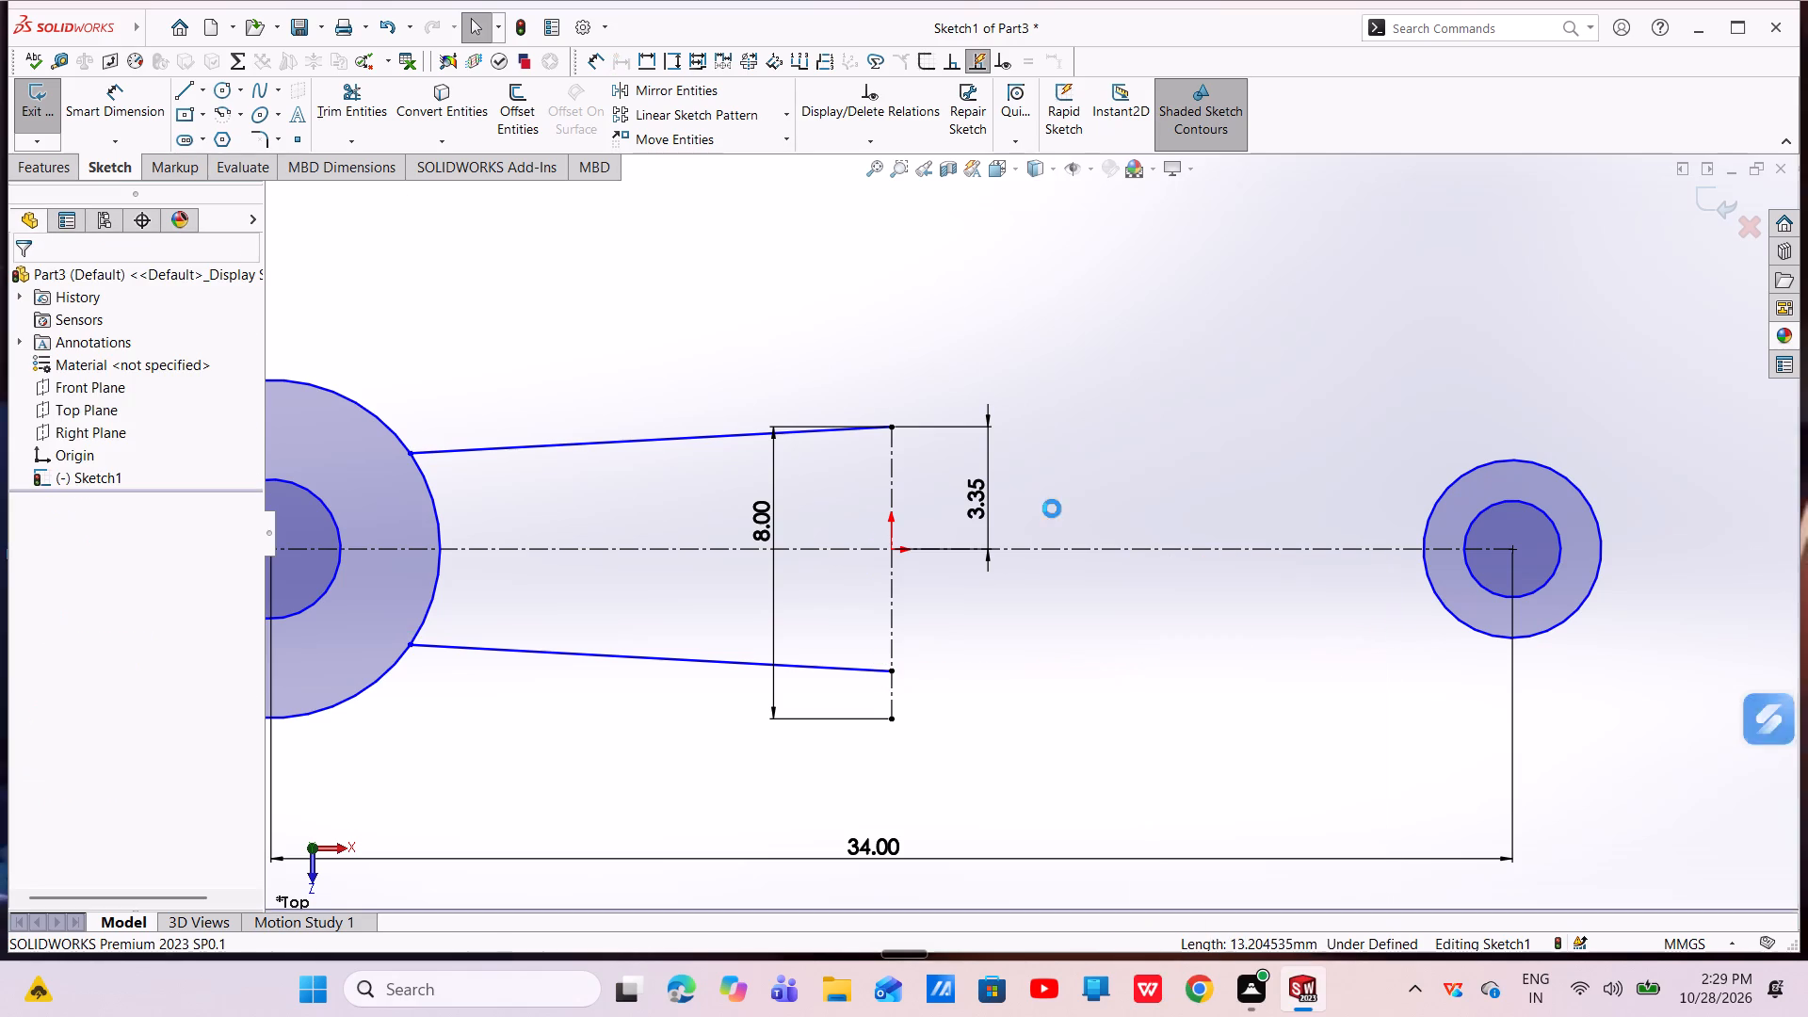
Draw a sloped line from the top end of the vertical construction centerline to the upper edge of the +X outer circle.
click(183, 92)
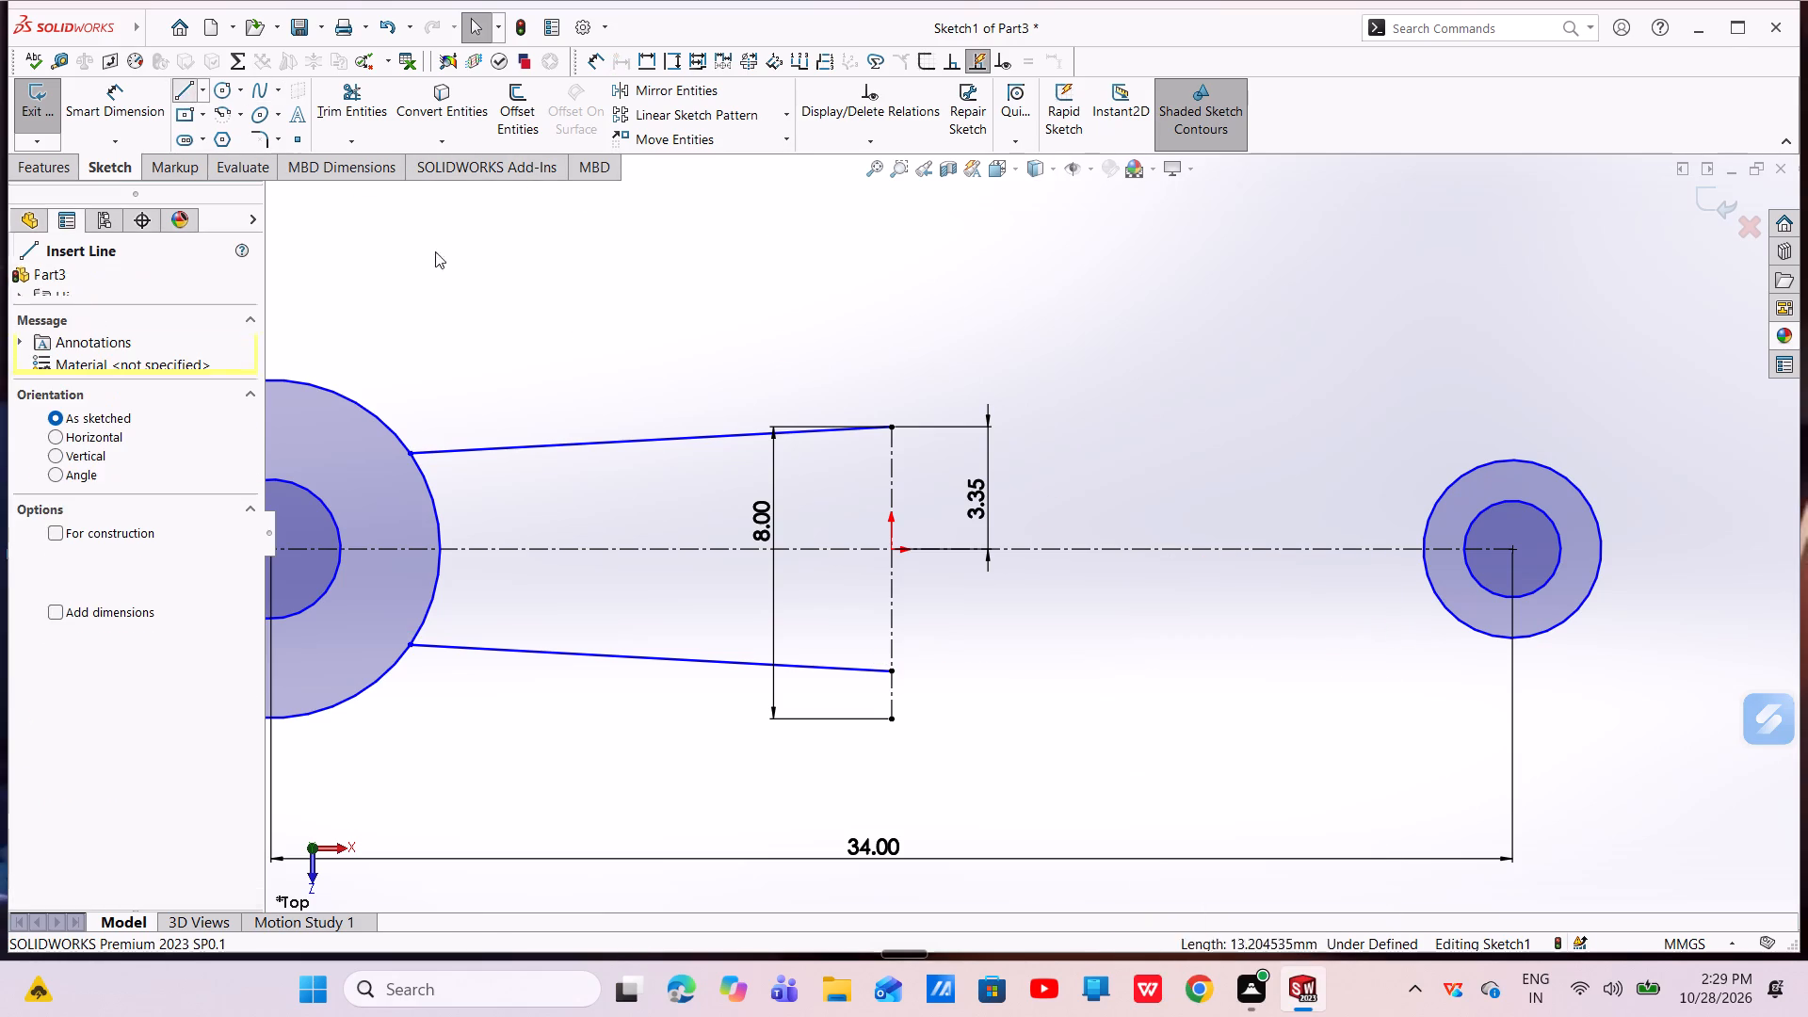
click(890, 425)
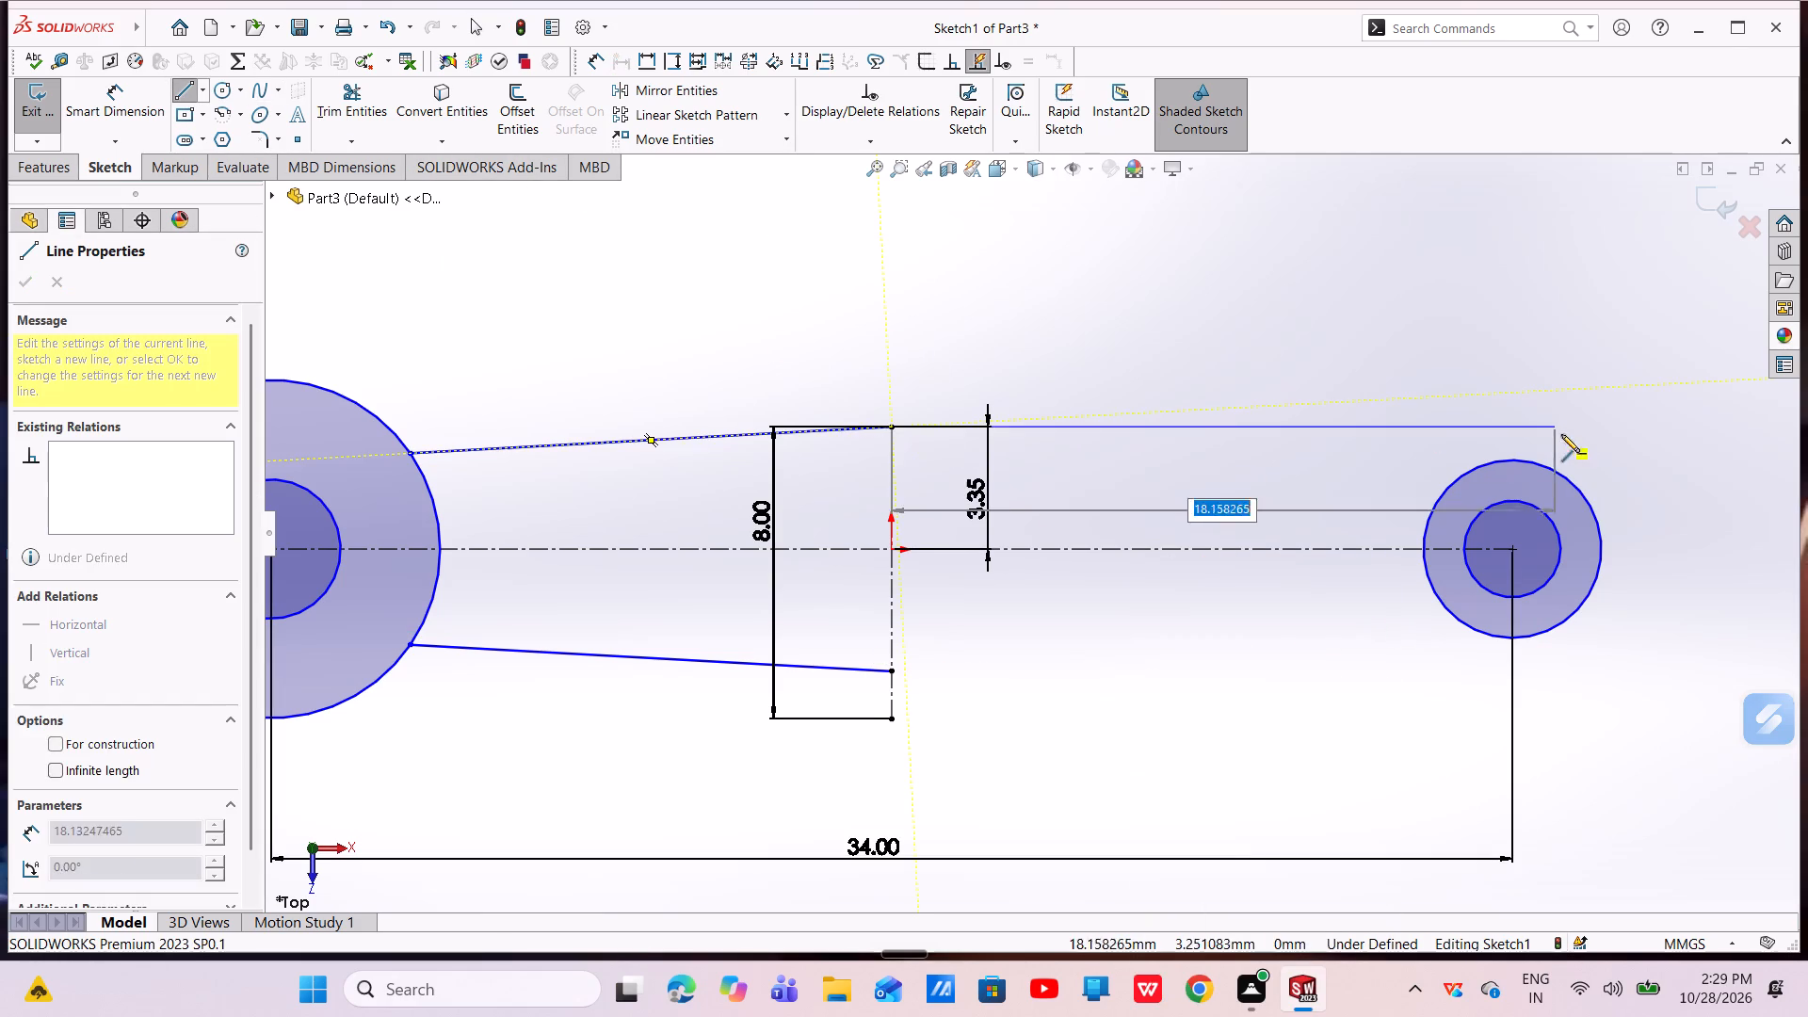
click(1455, 478)
right_click(1456, 478)
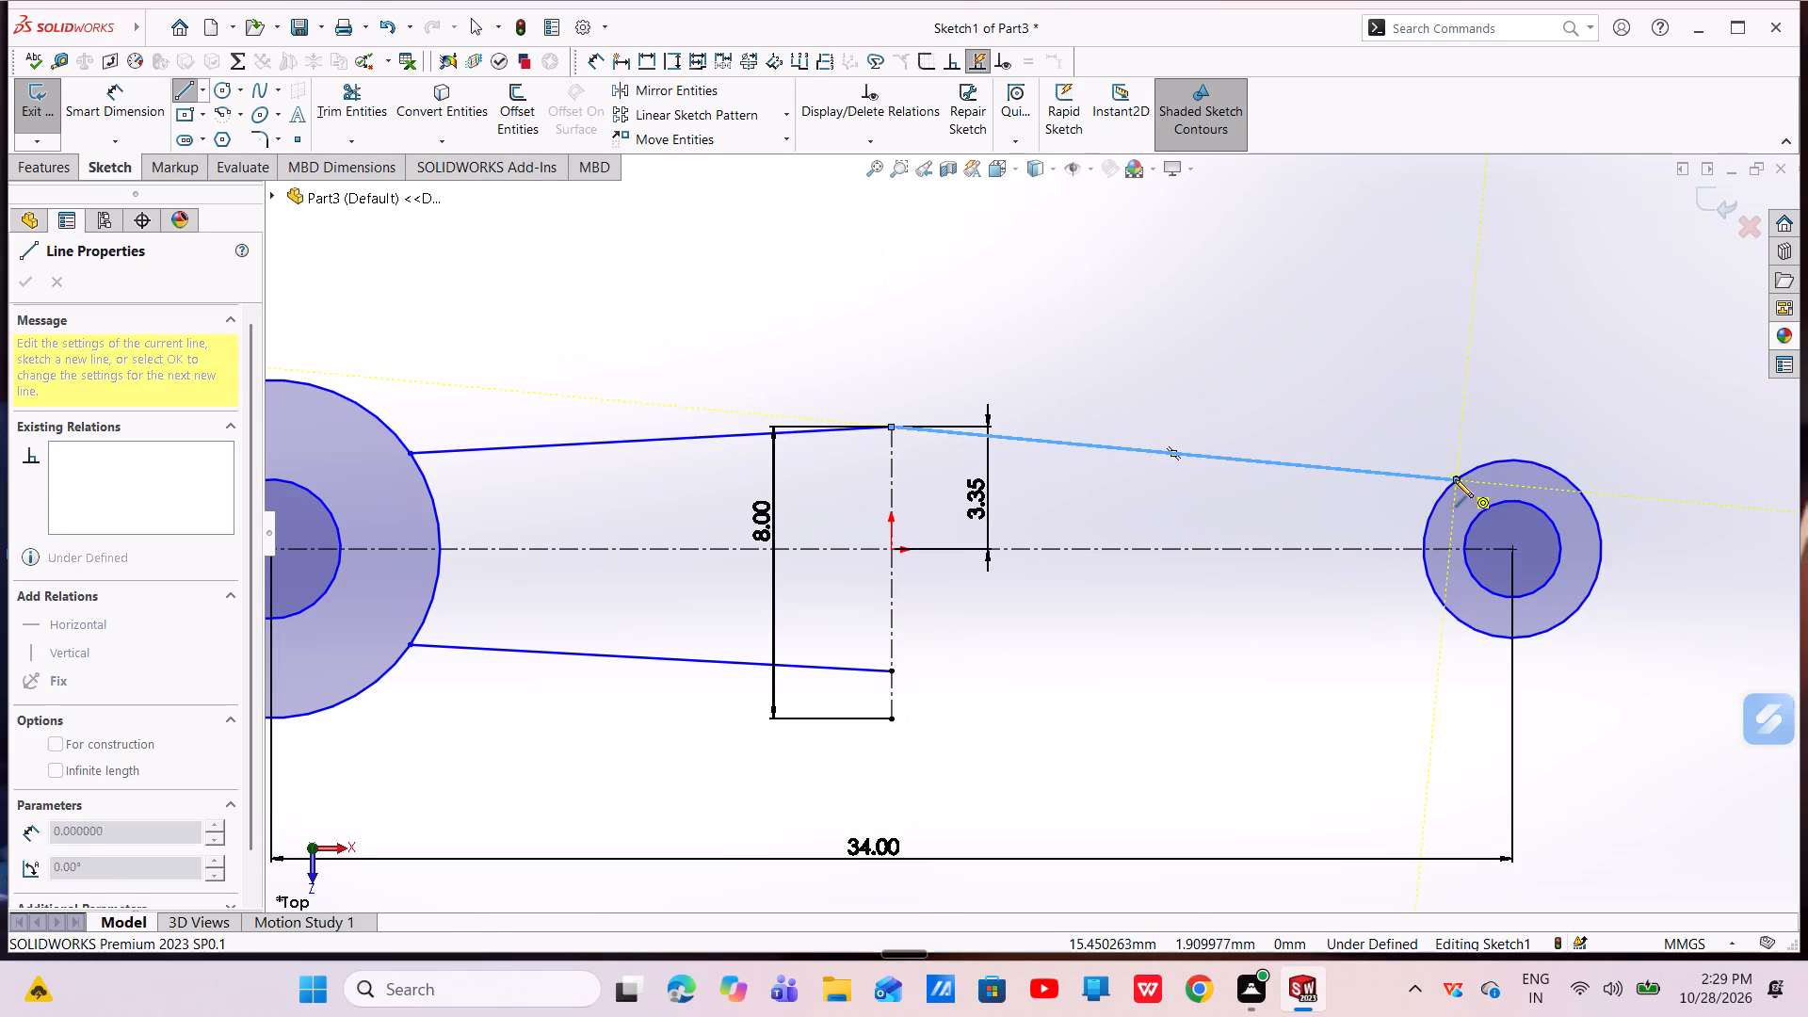
click(1514, 665)
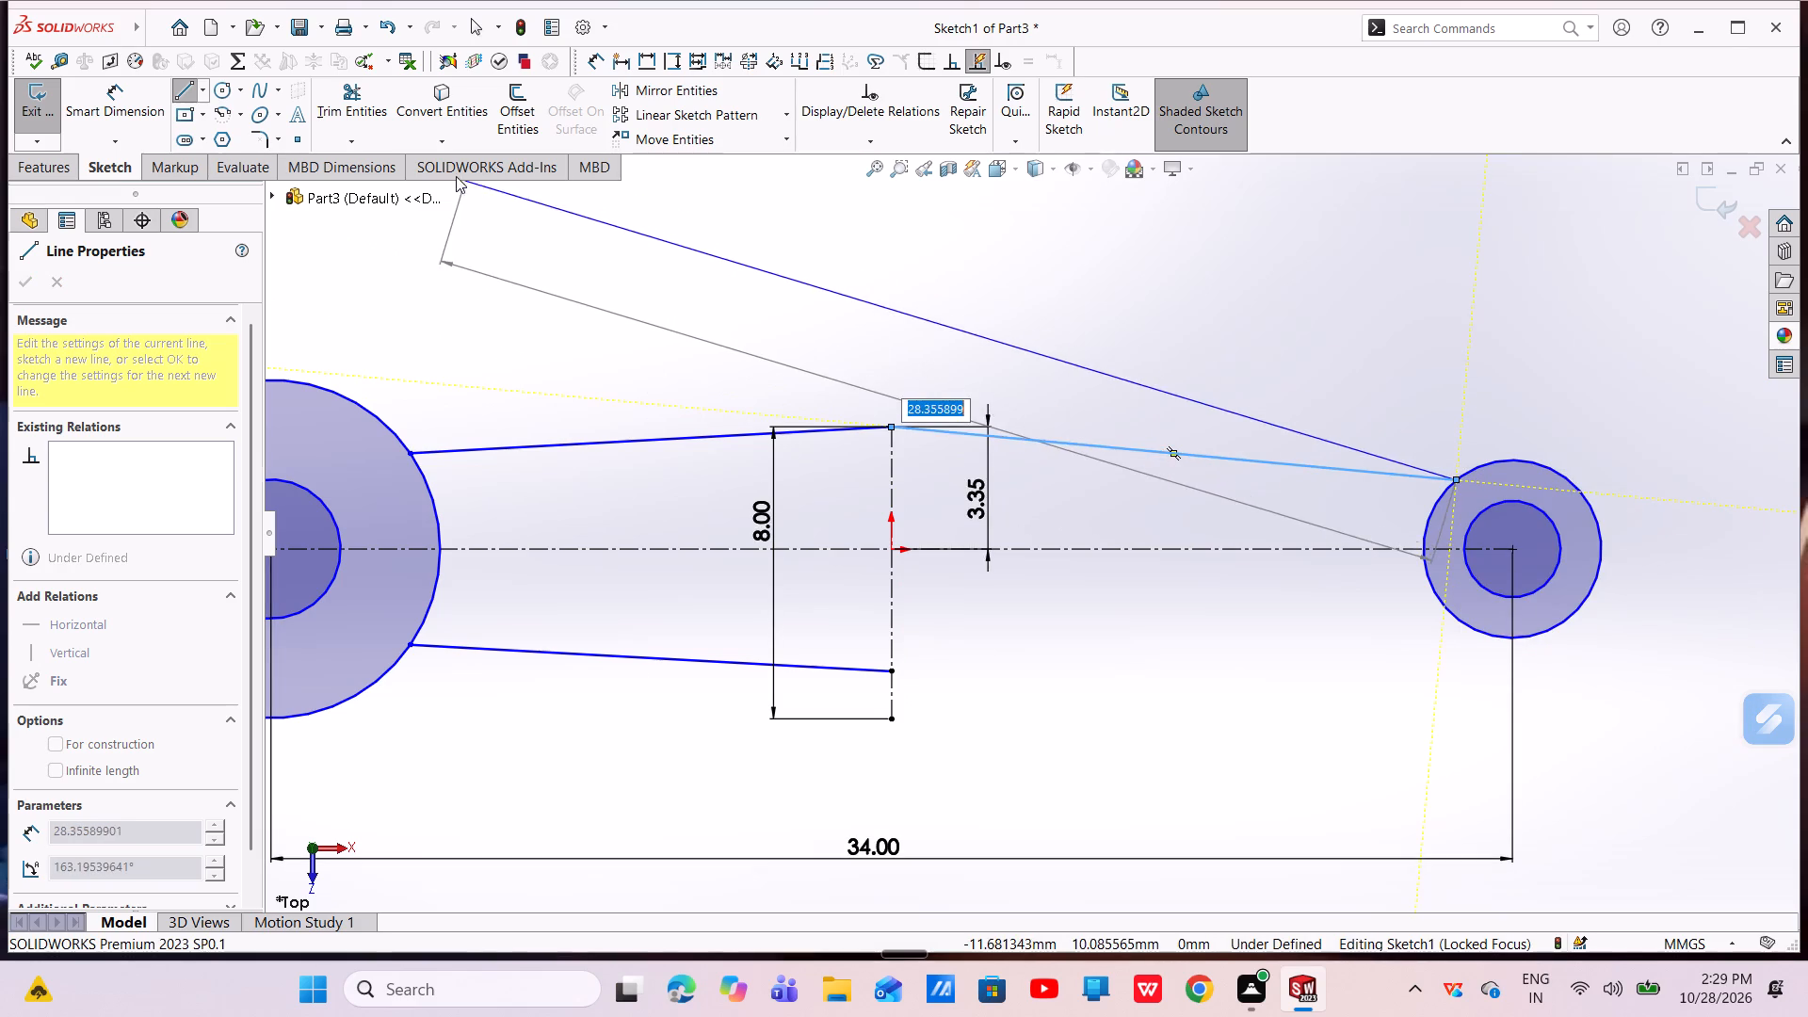
key(Escape)
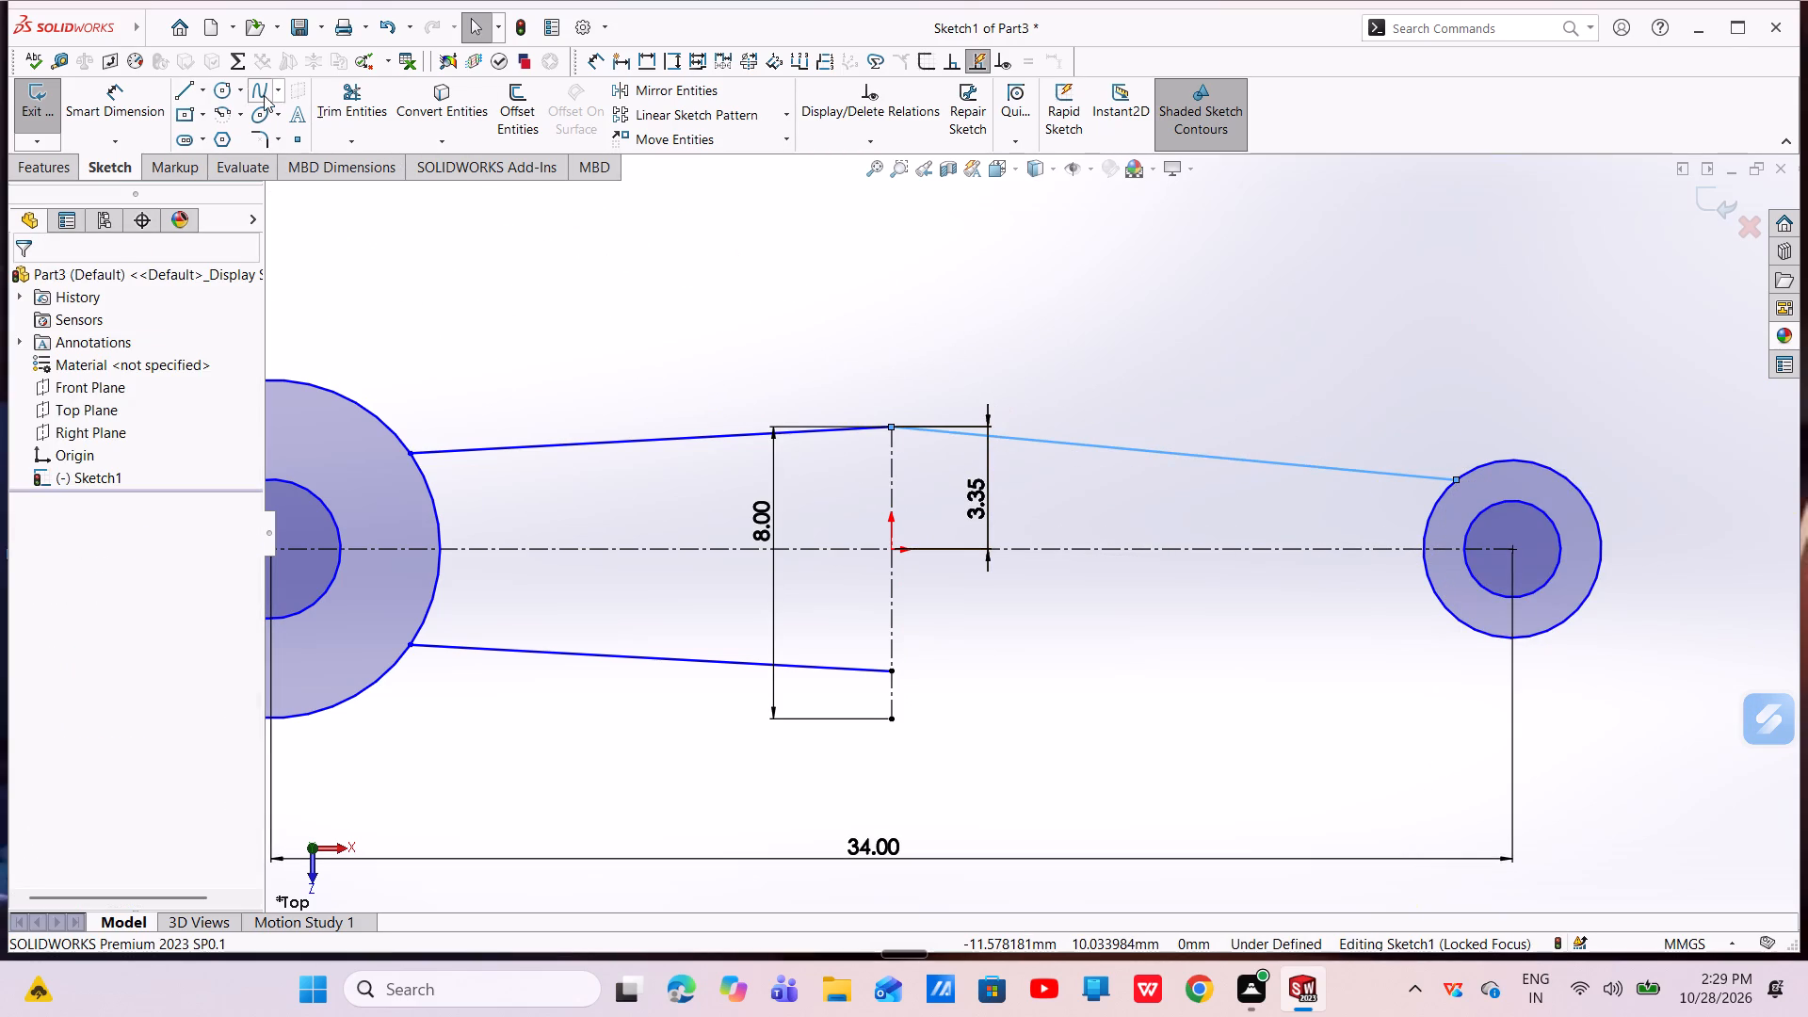
Draw a line about 15.5 mm long from the lower sloped line's end on the vertical centerline to the +X outer circle's lower edge.
click(188, 87)
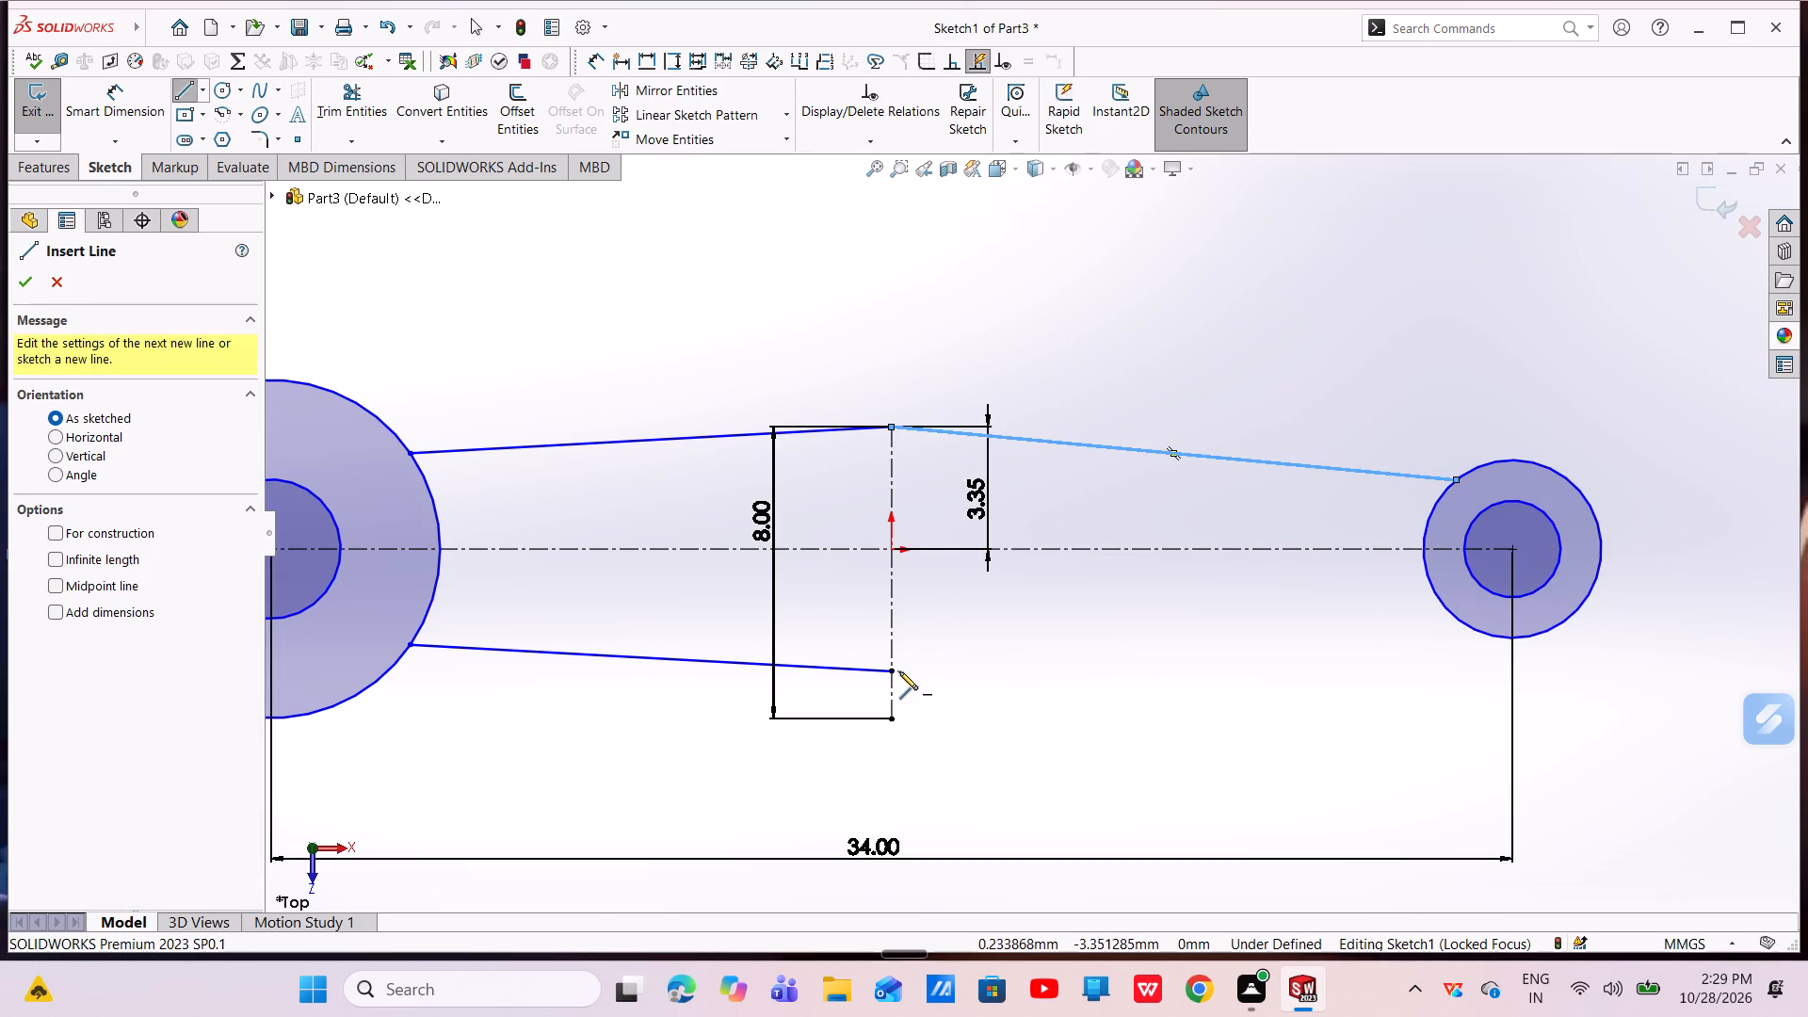
click(894, 672)
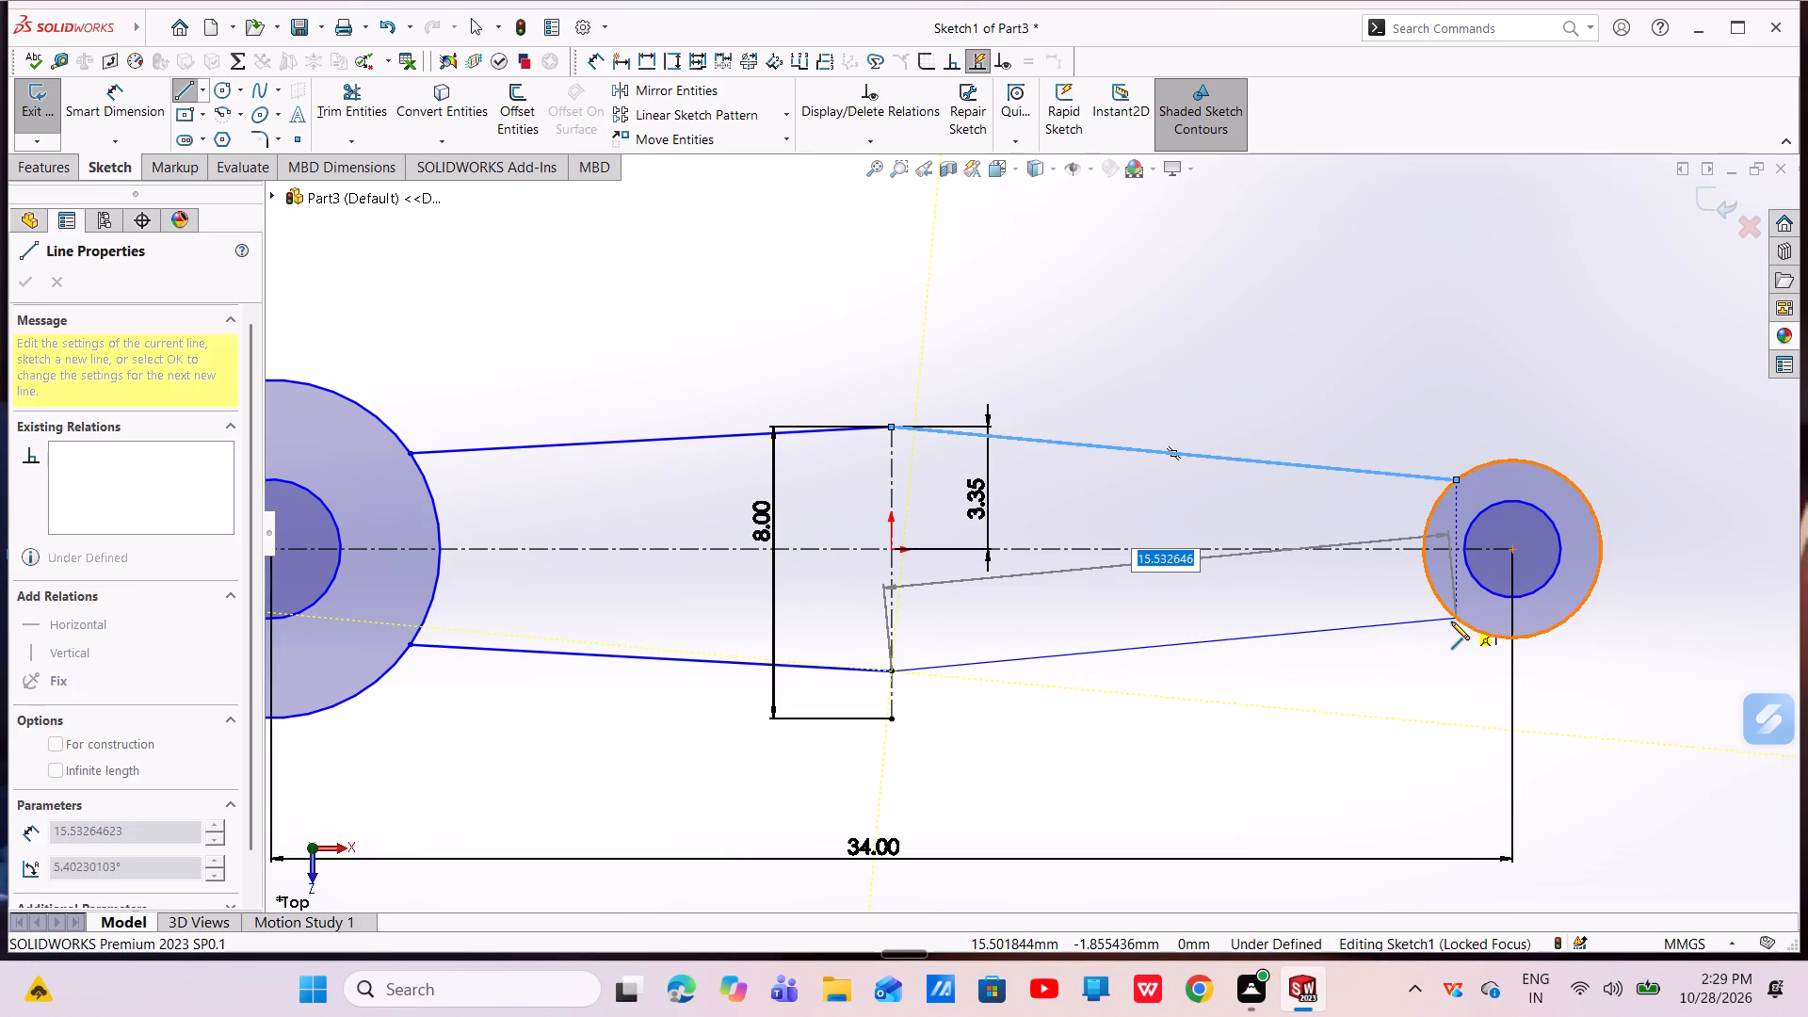
click(1454, 615)
right_click(1454, 615)
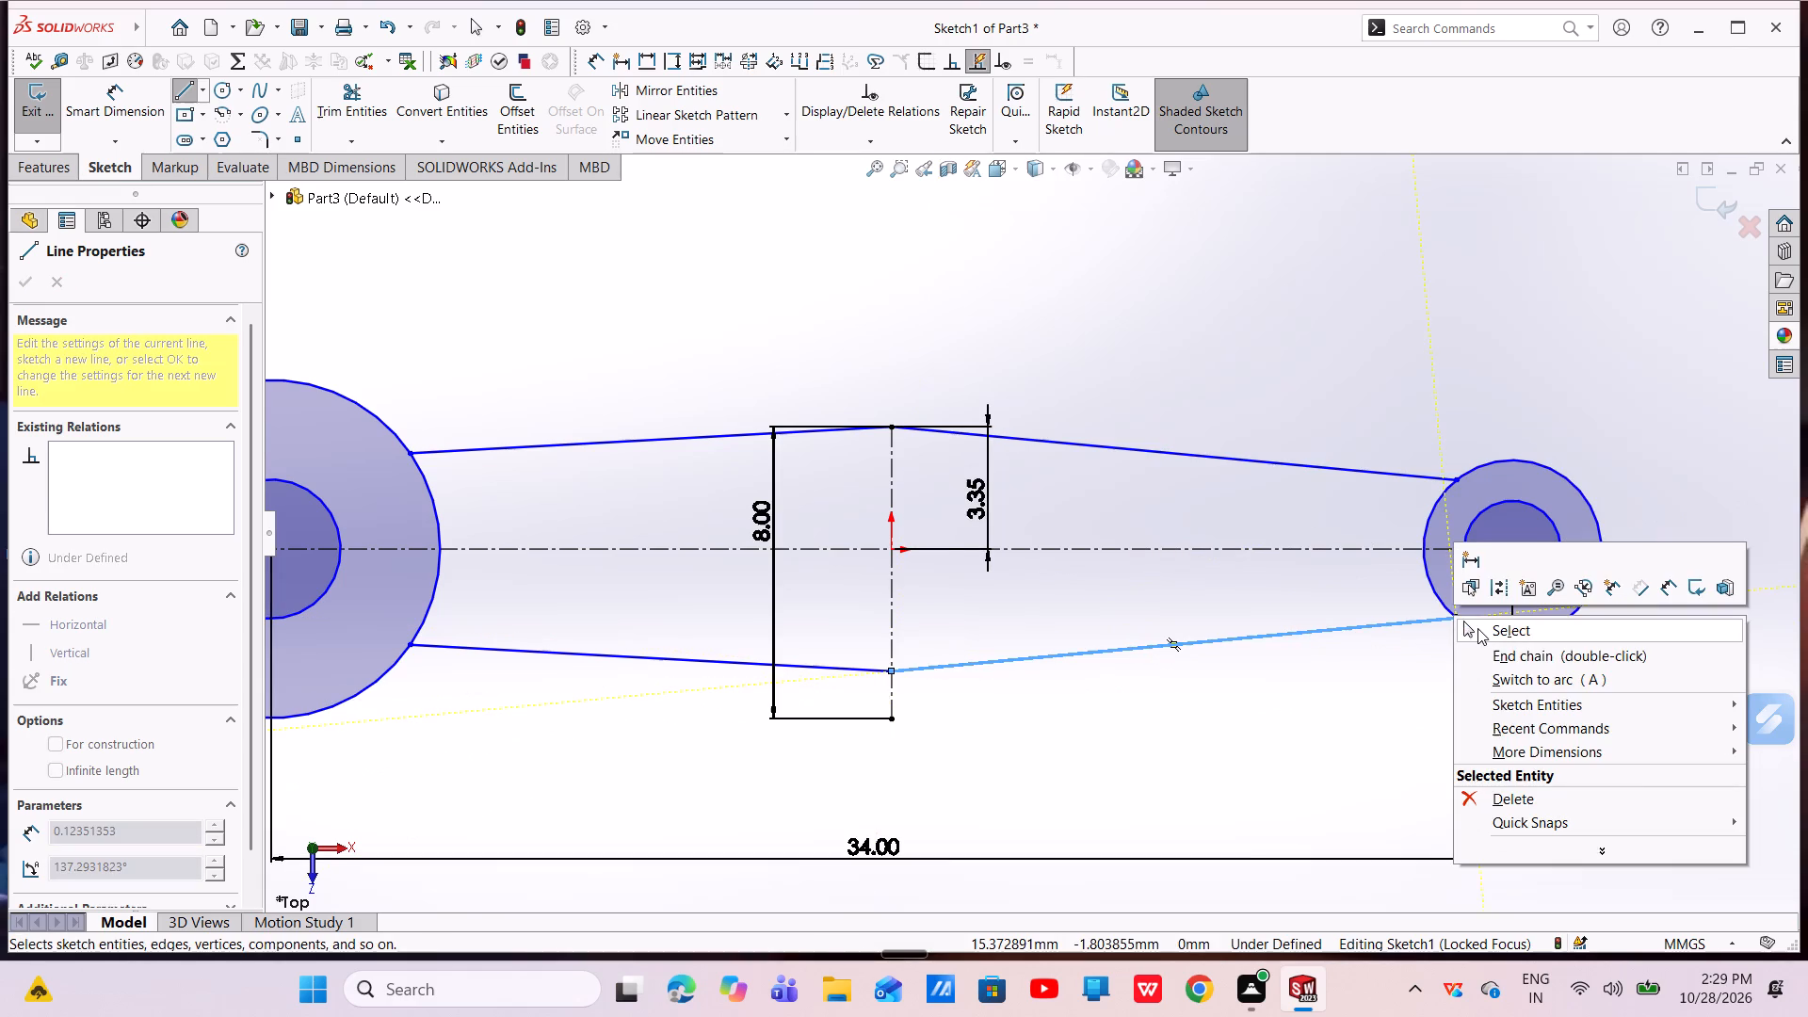
click(1477, 628)
scroll(1434, 648, up, 3)
key(Escape)
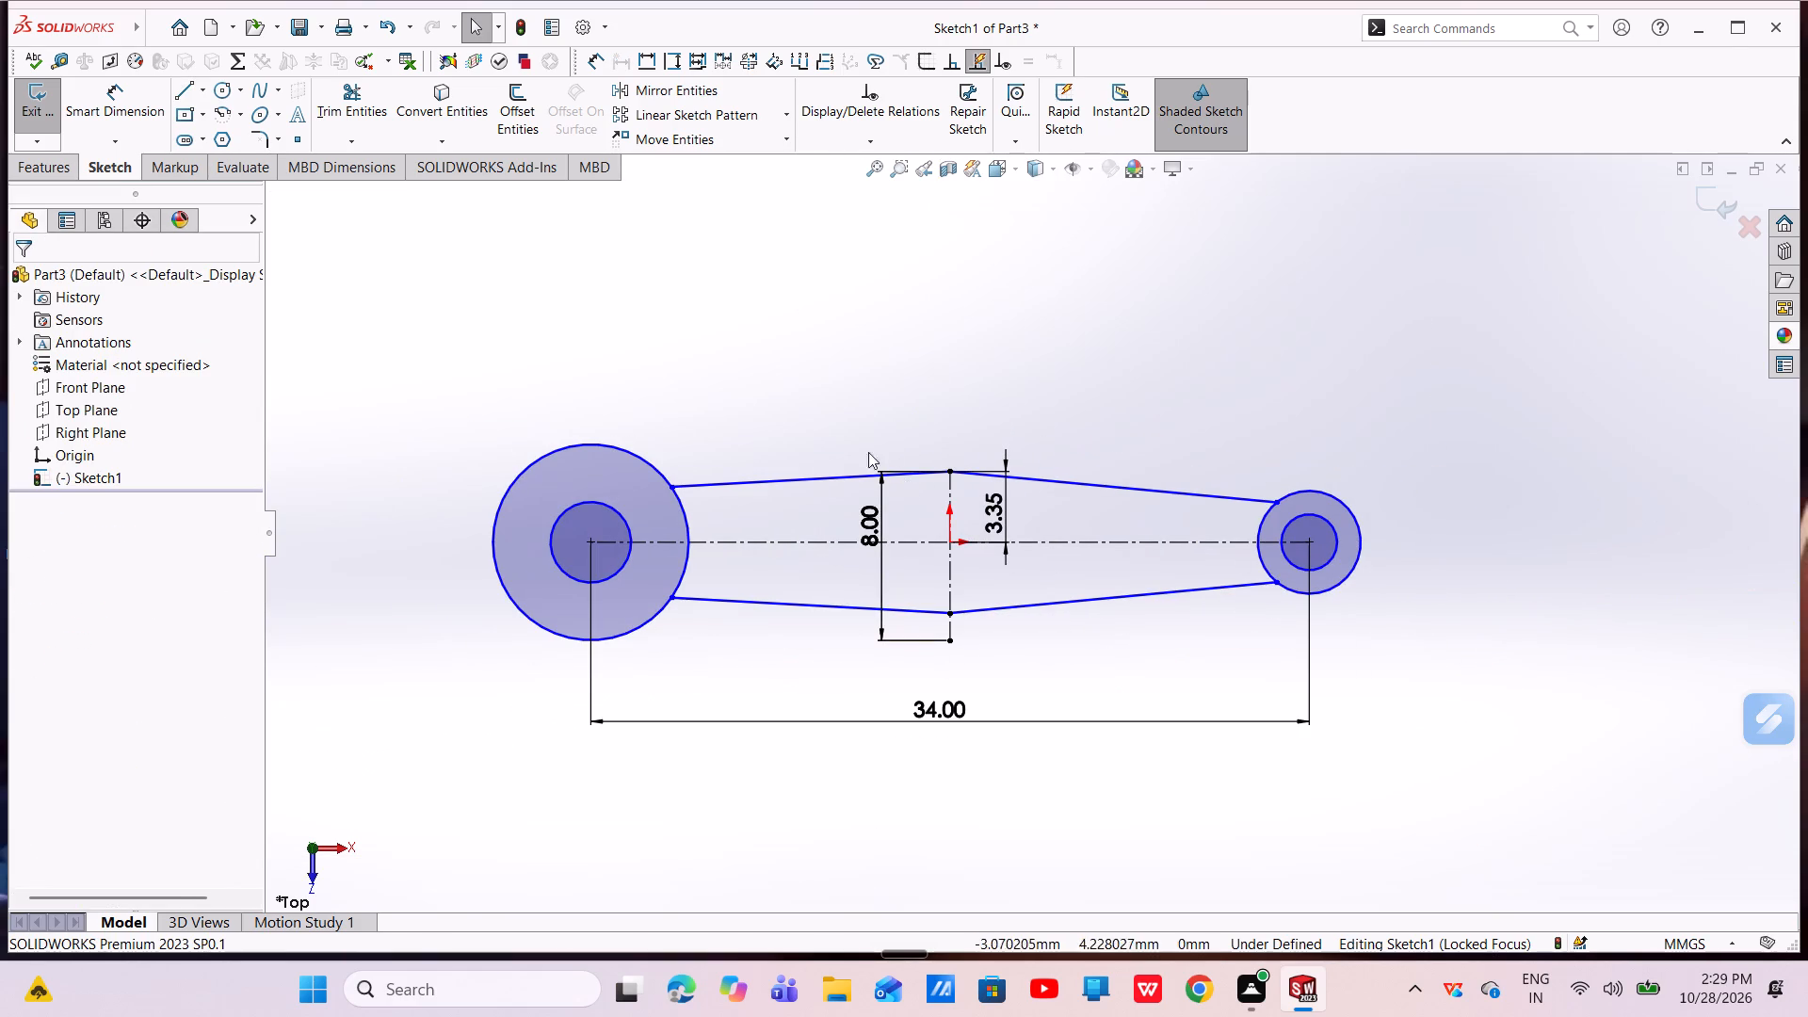
Shrink the outer circle at the -X end to about 7.08 mm diameter.
drag(597, 444, 598, 476)
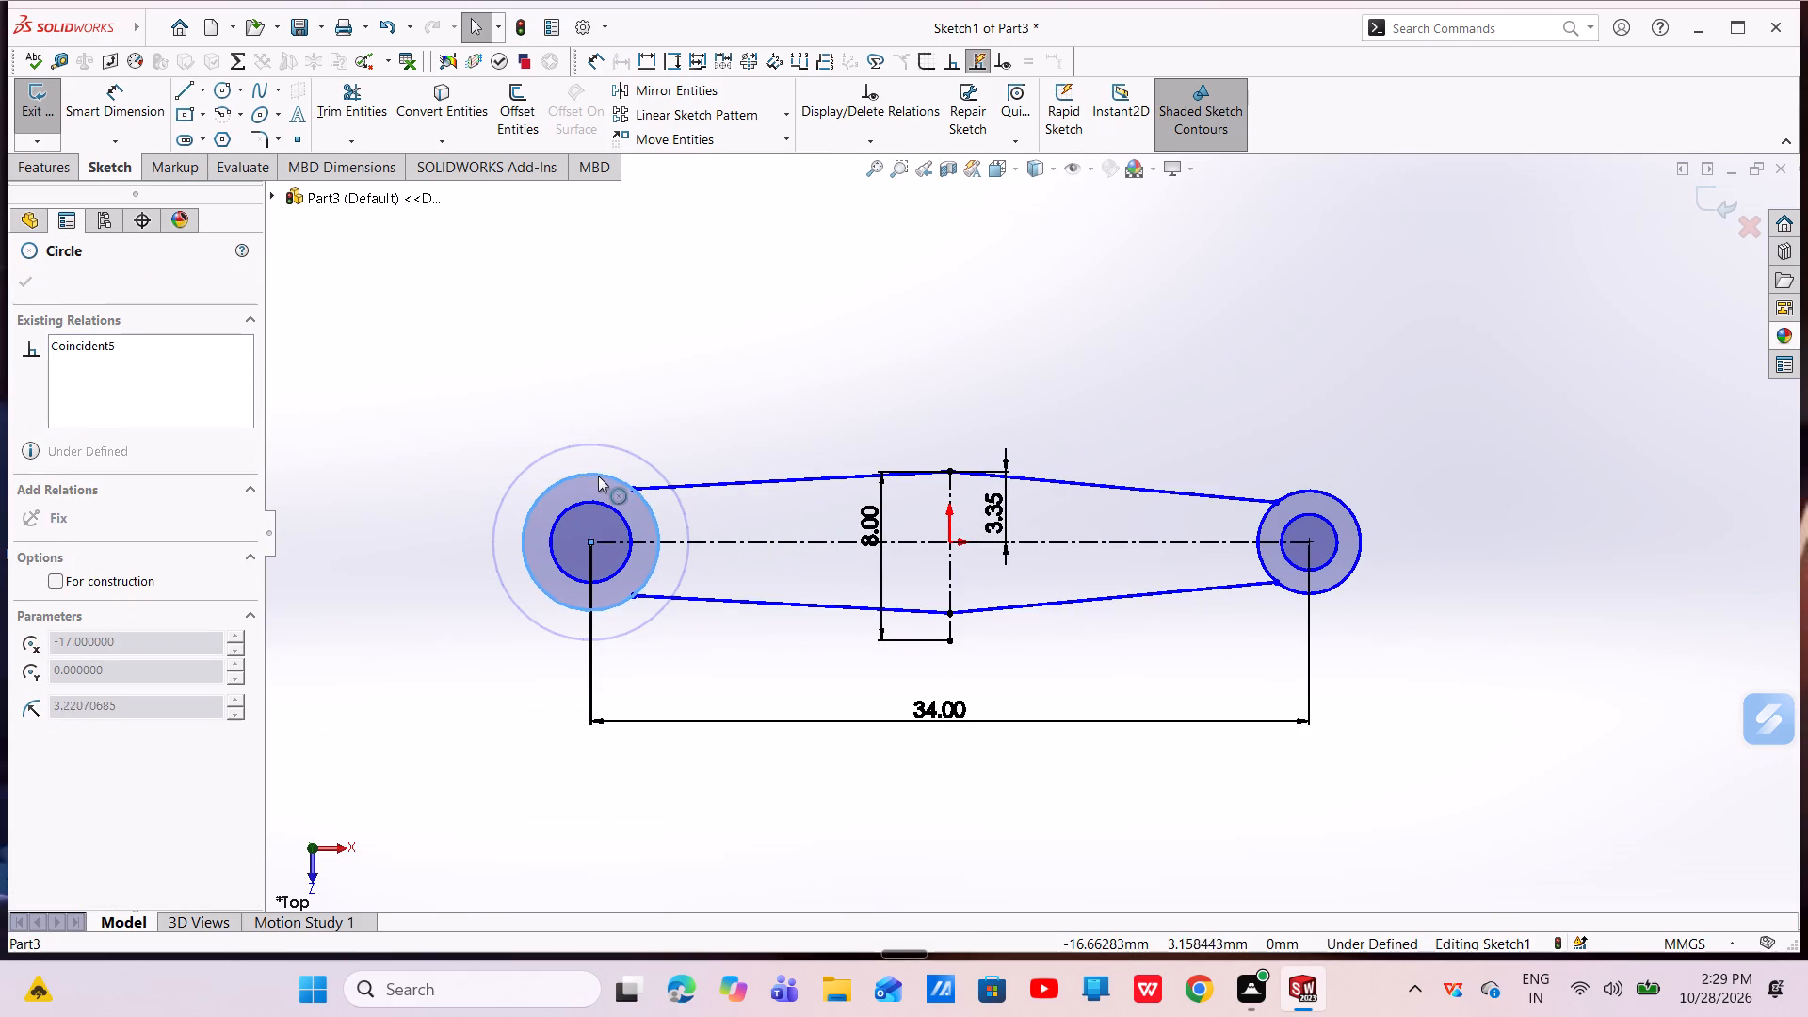
drag(598, 476, 600, 468)
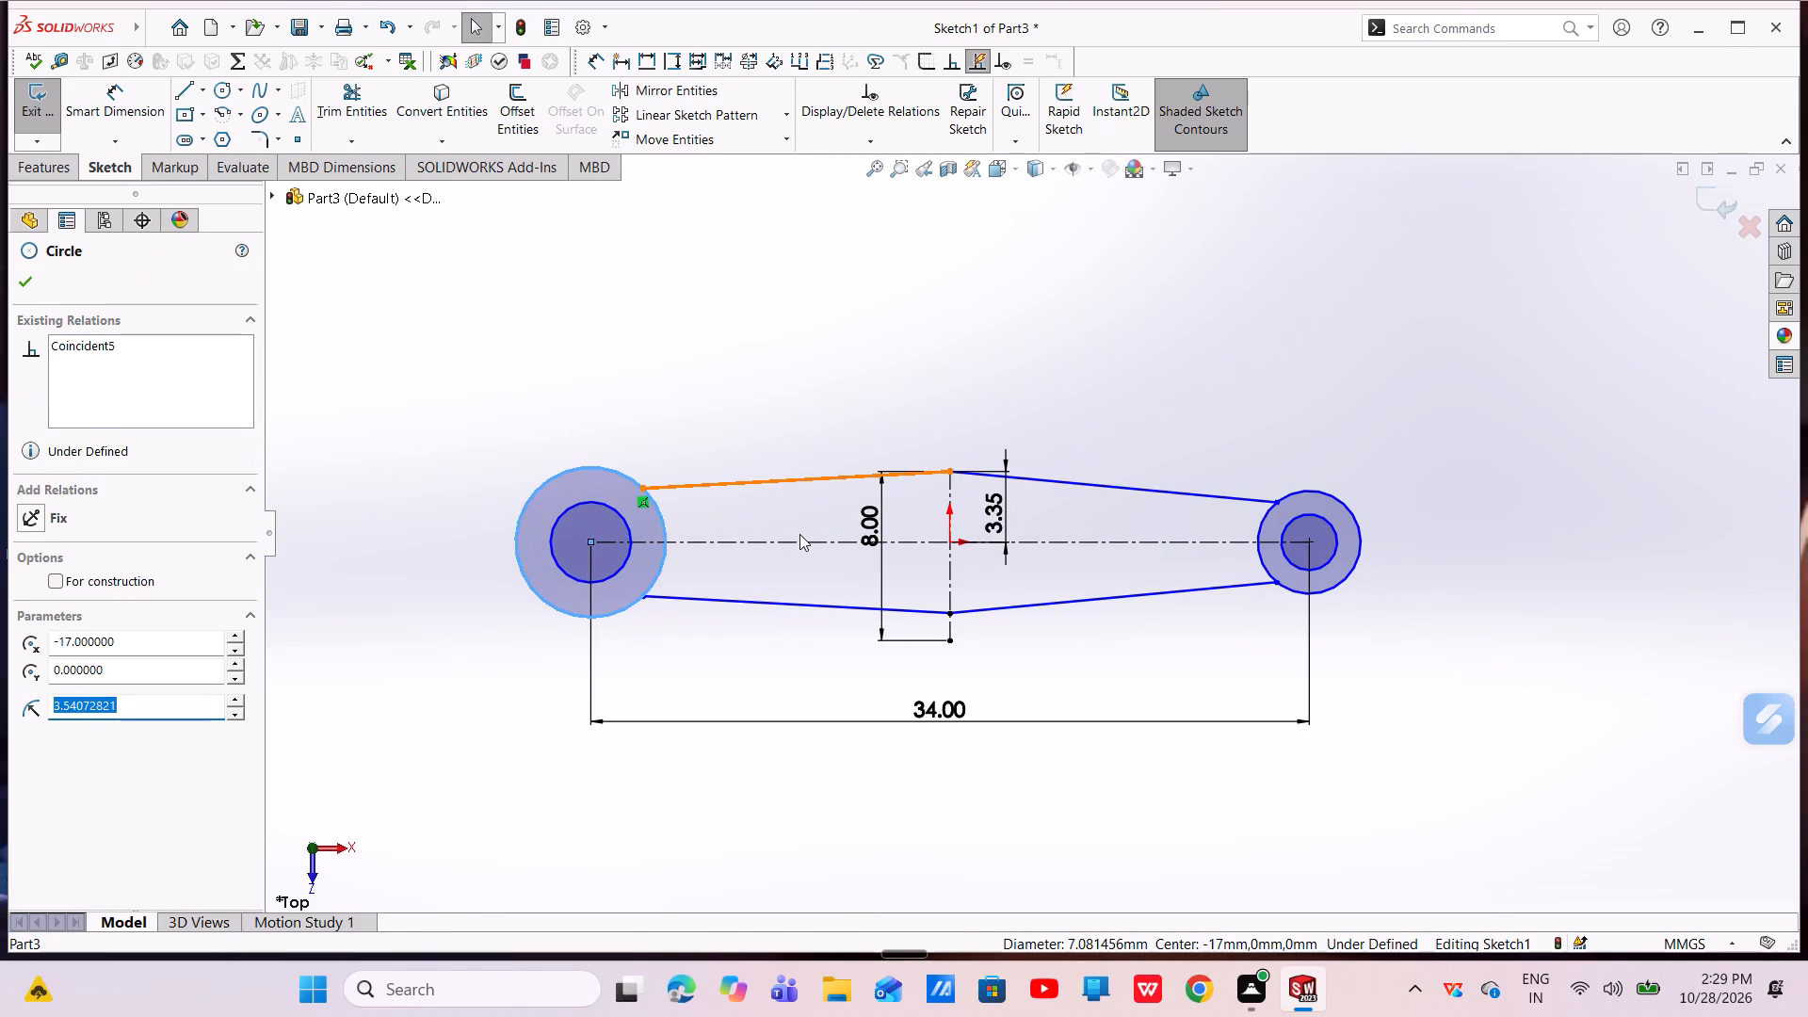
key(Escape)
key(Escape)
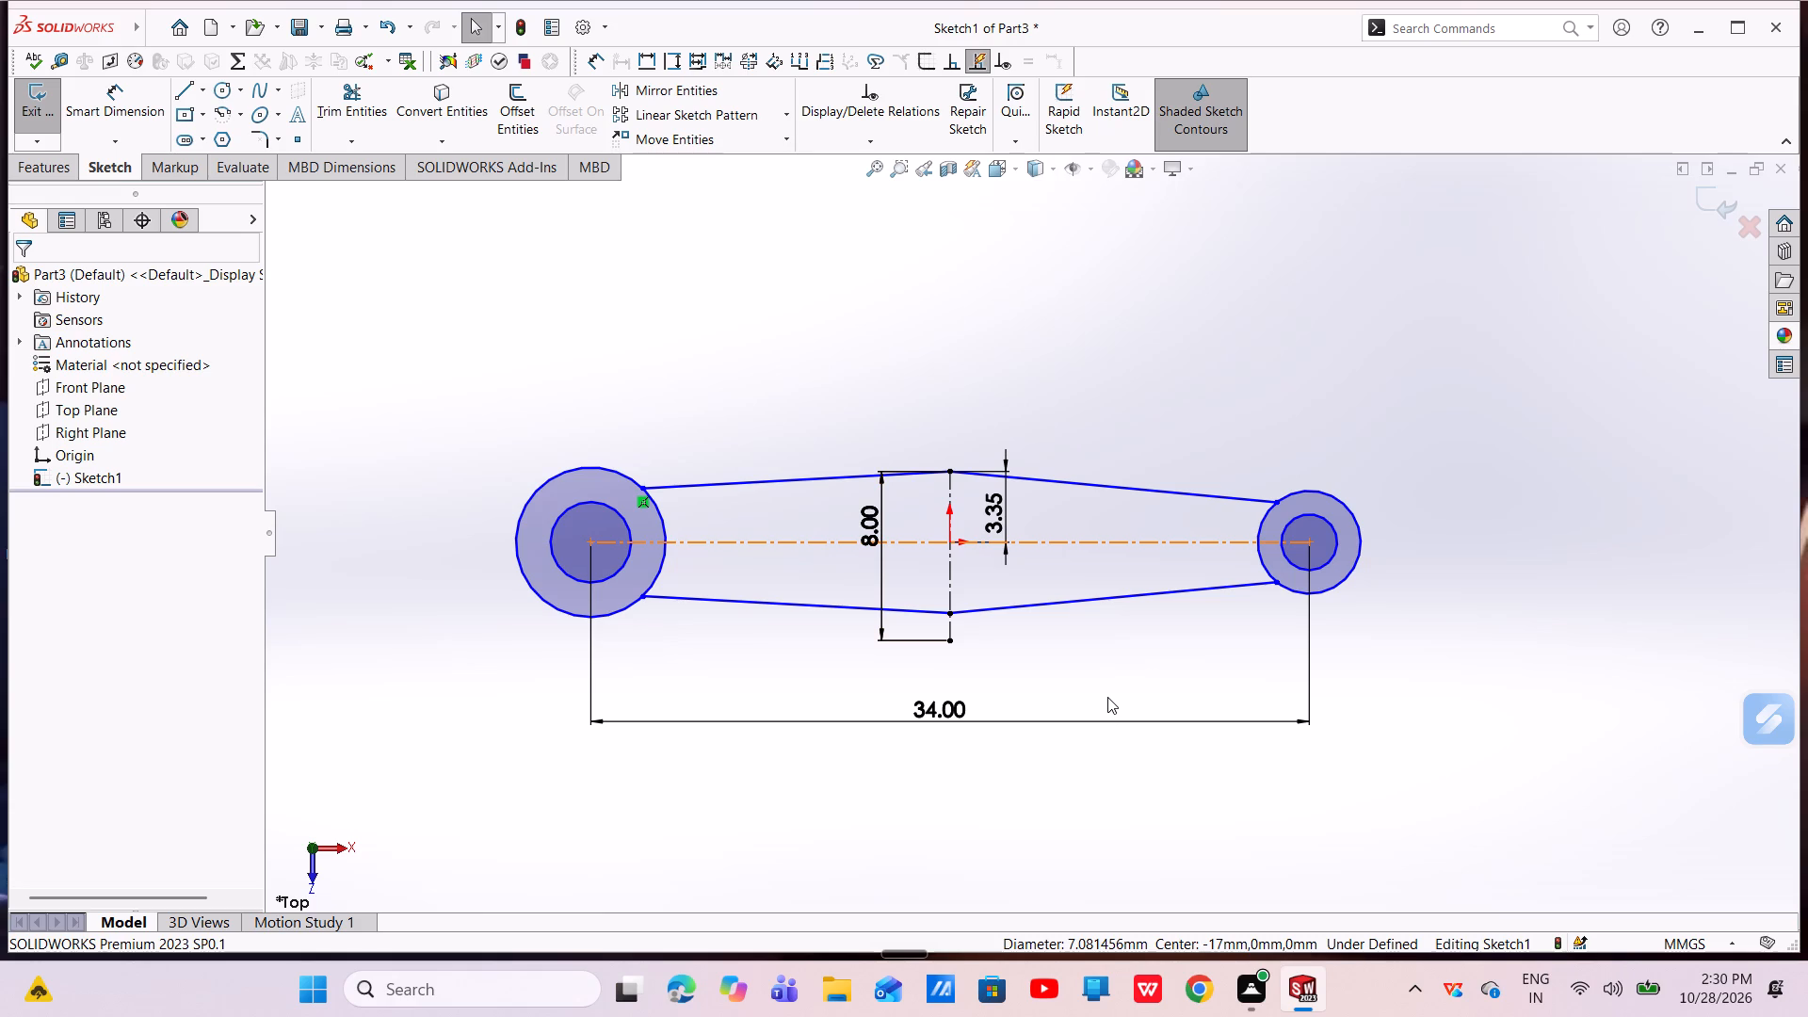
Dimension the outer circle at the +X end with a 4 mm diameter.
click(149, 88)
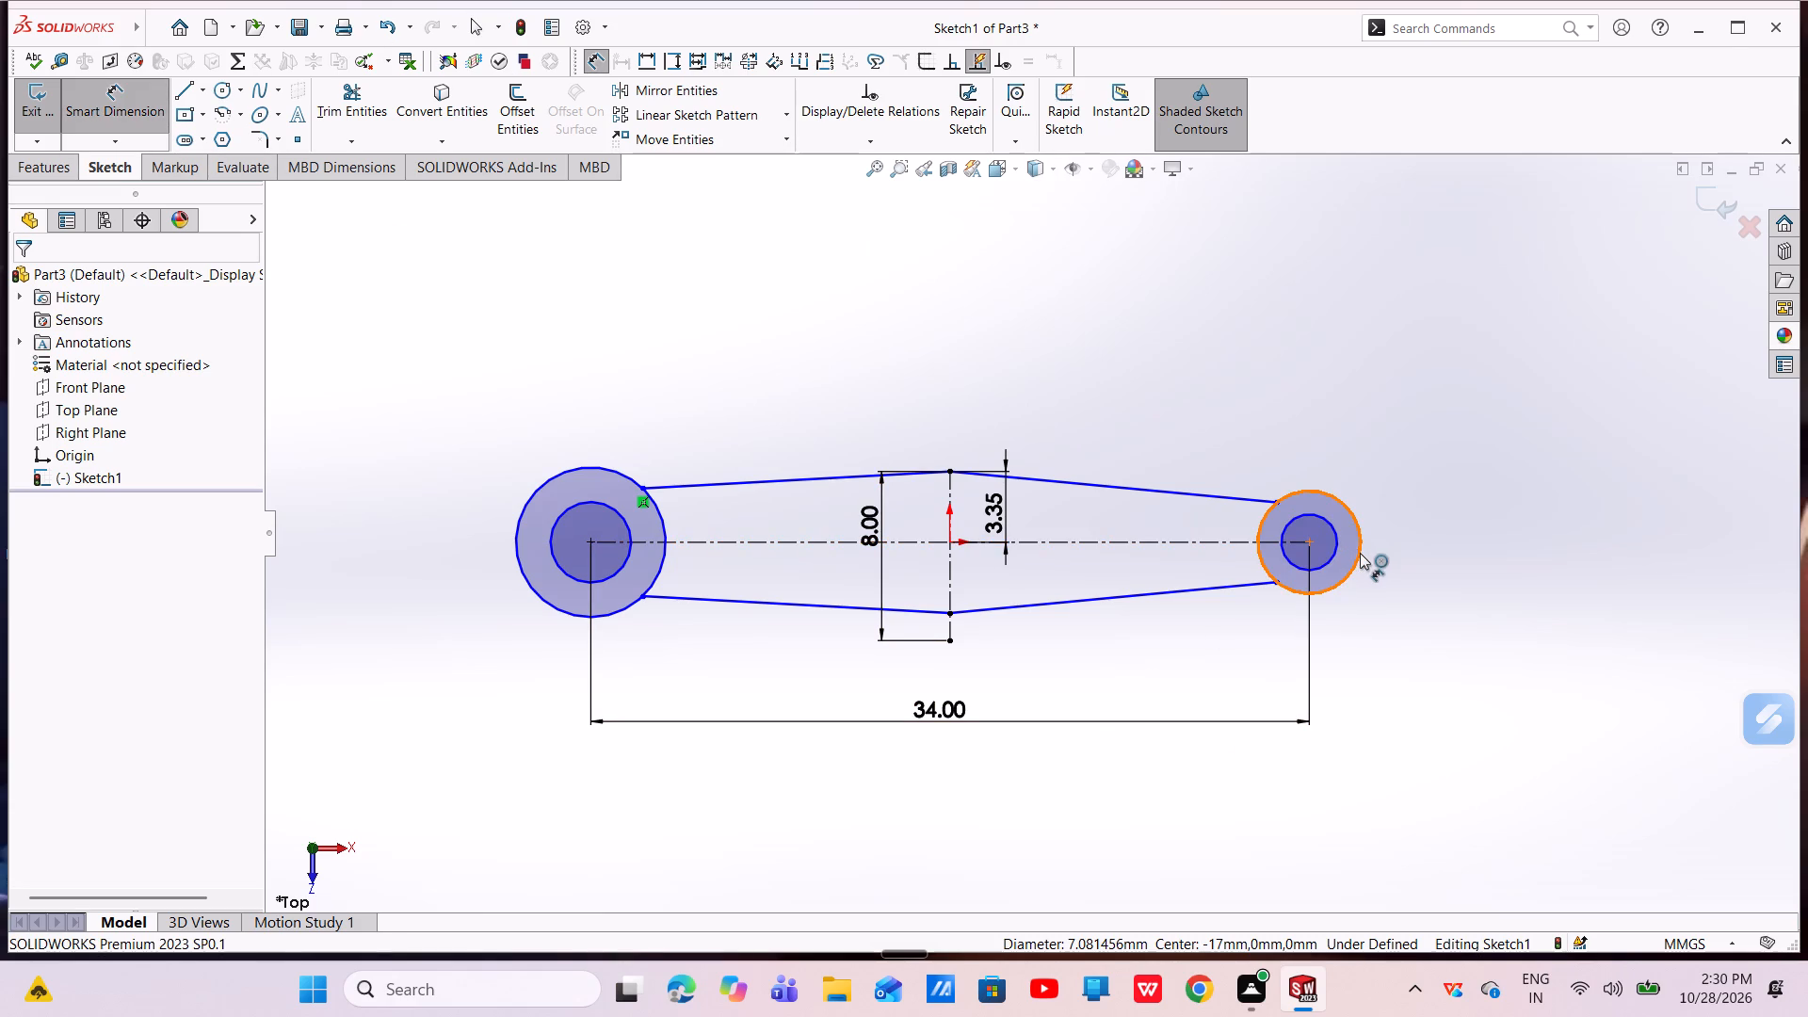
click(1360, 553)
click(1429, 473)
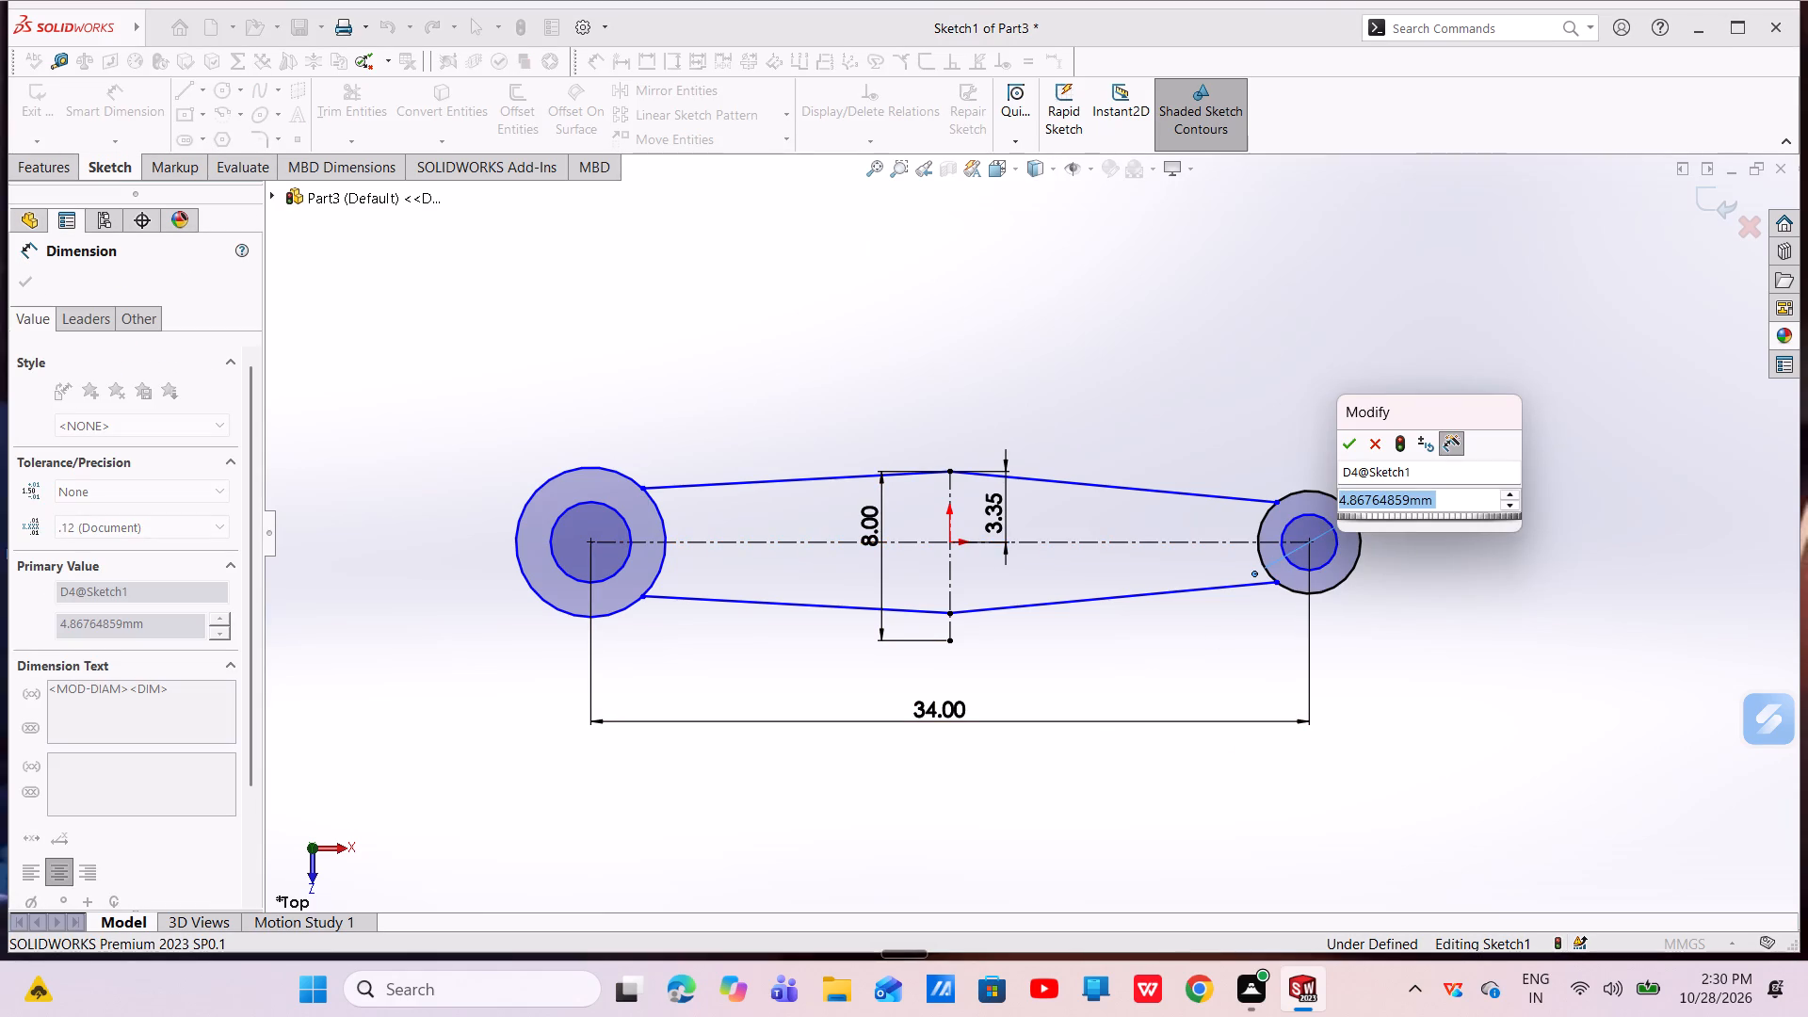
key(BackSpace)
key(4)
key(Return)
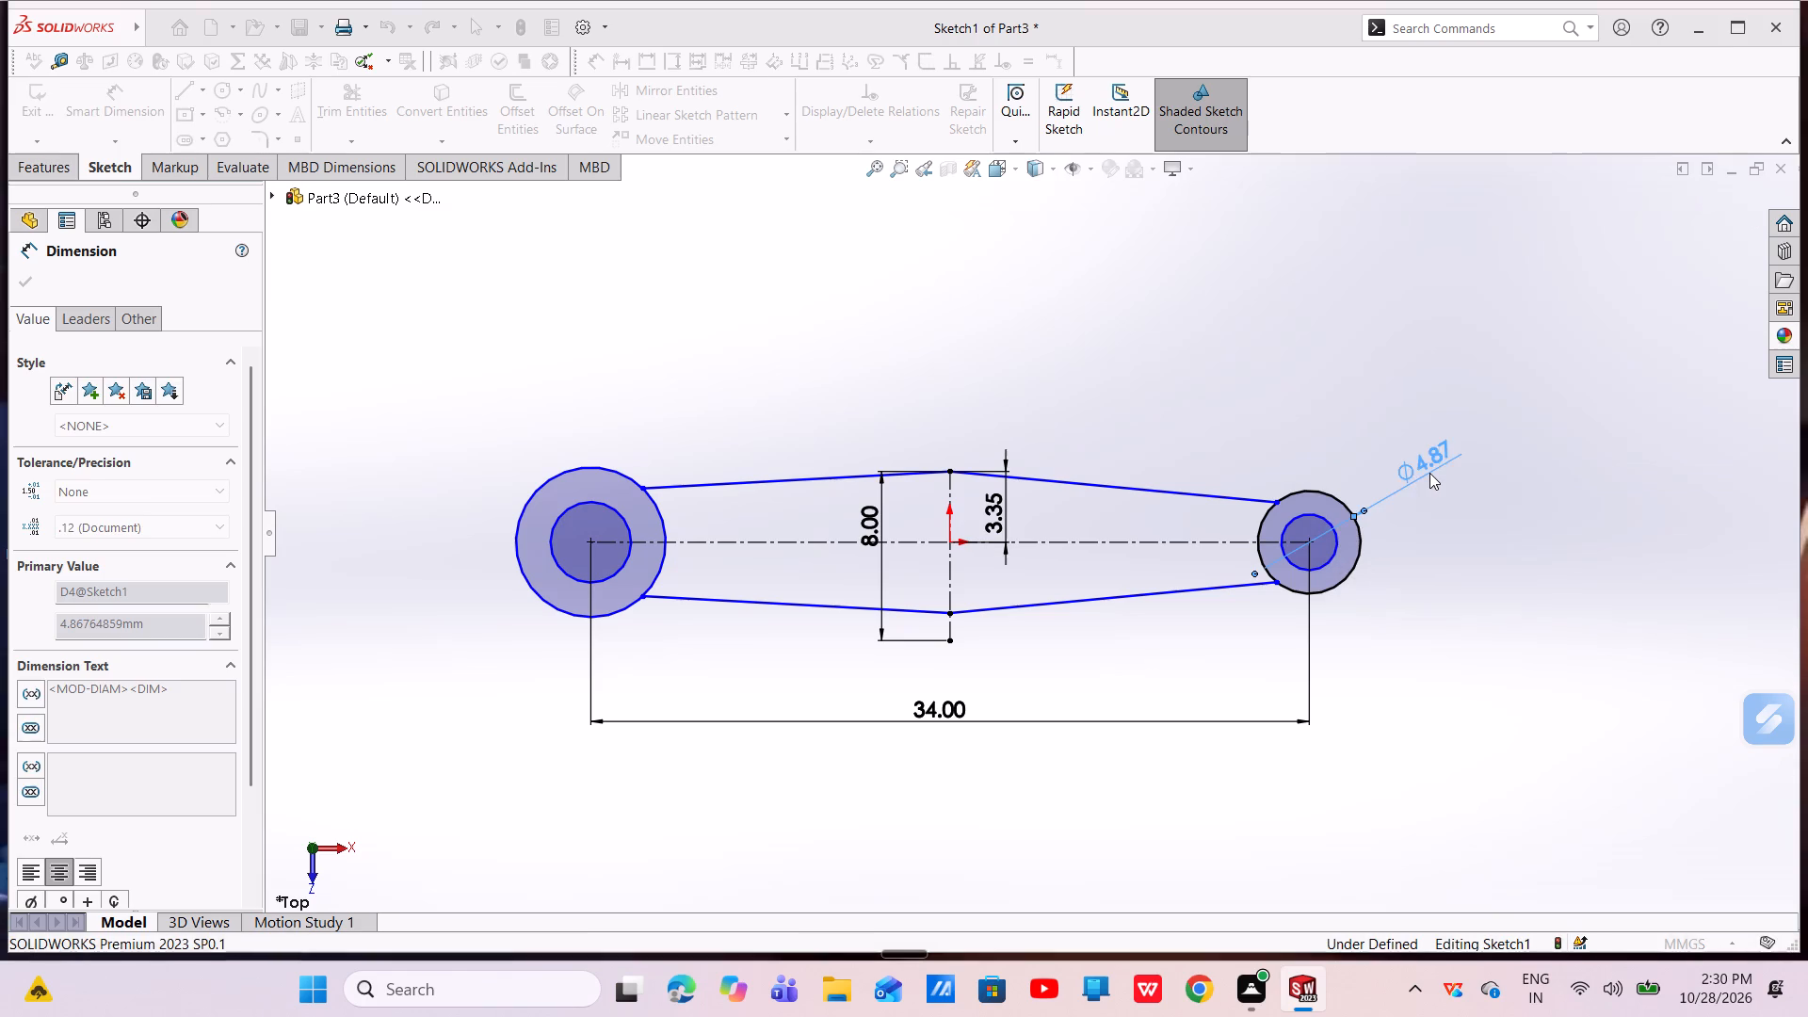
Dimension the inner circle at the +X end with a 1.9 mm diameter.
scroll(1345, 557, down, 2)
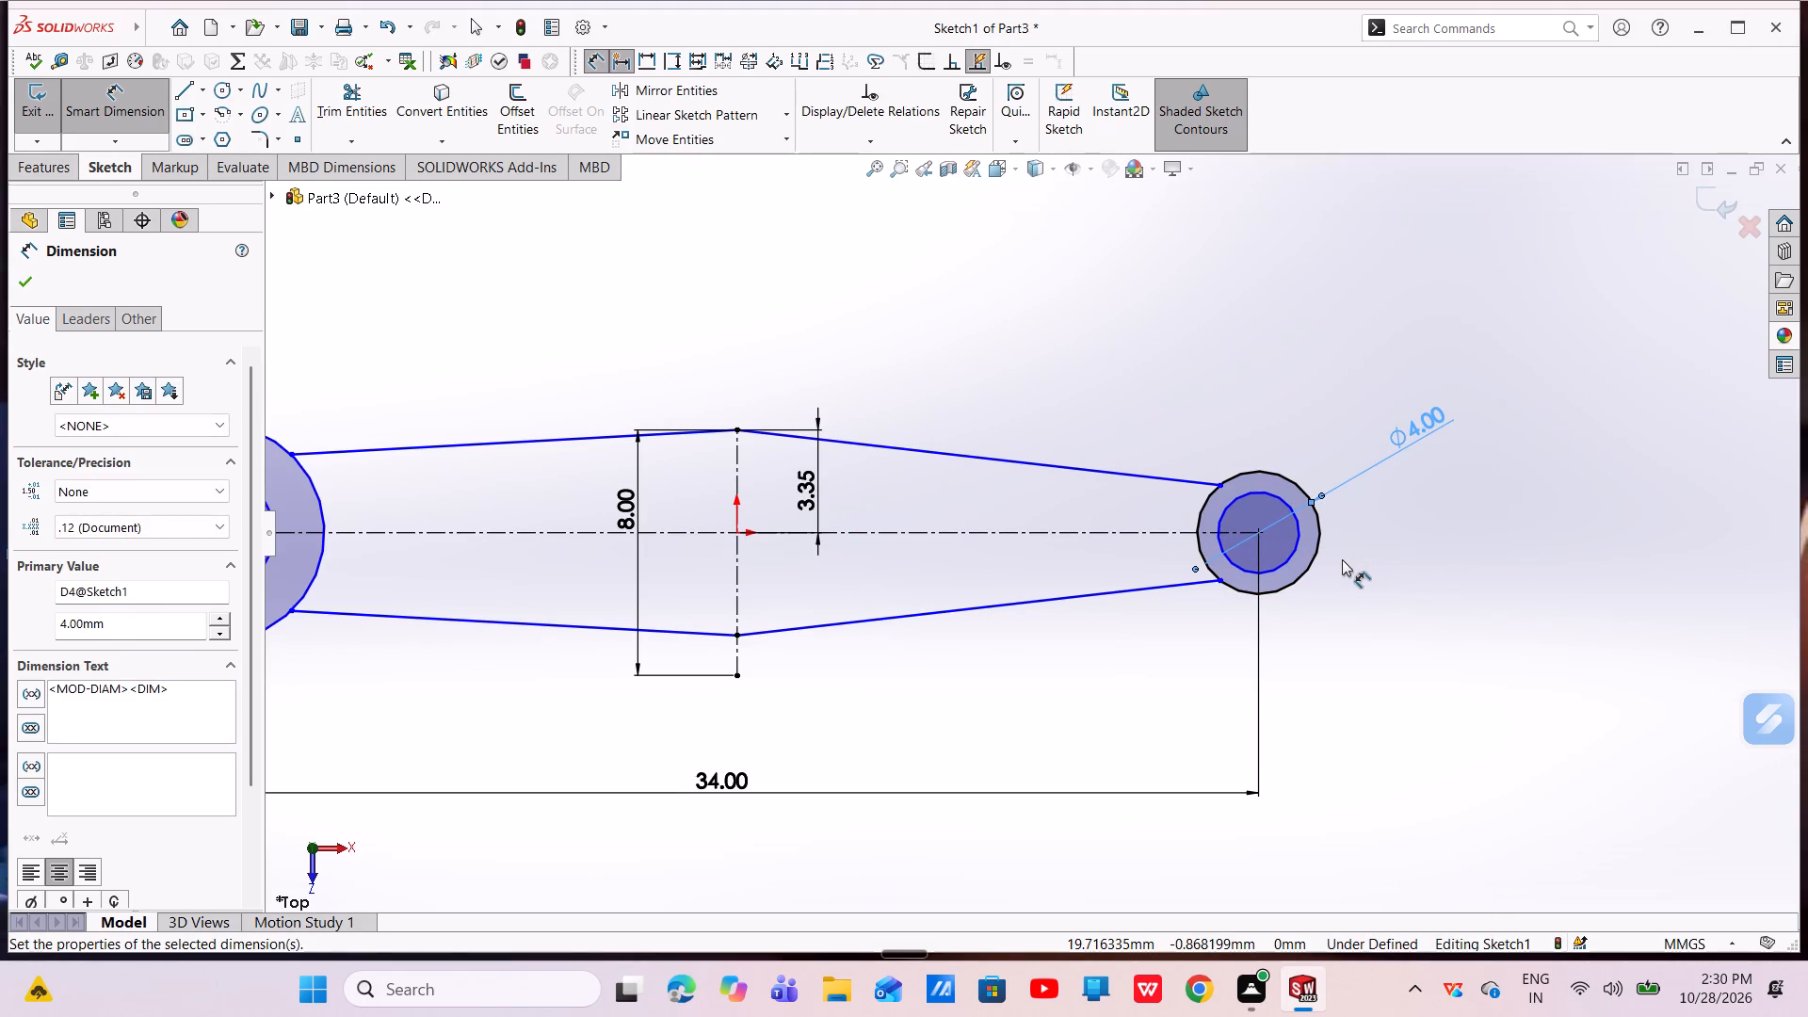
click(1299, 535)
click(1364, 401)
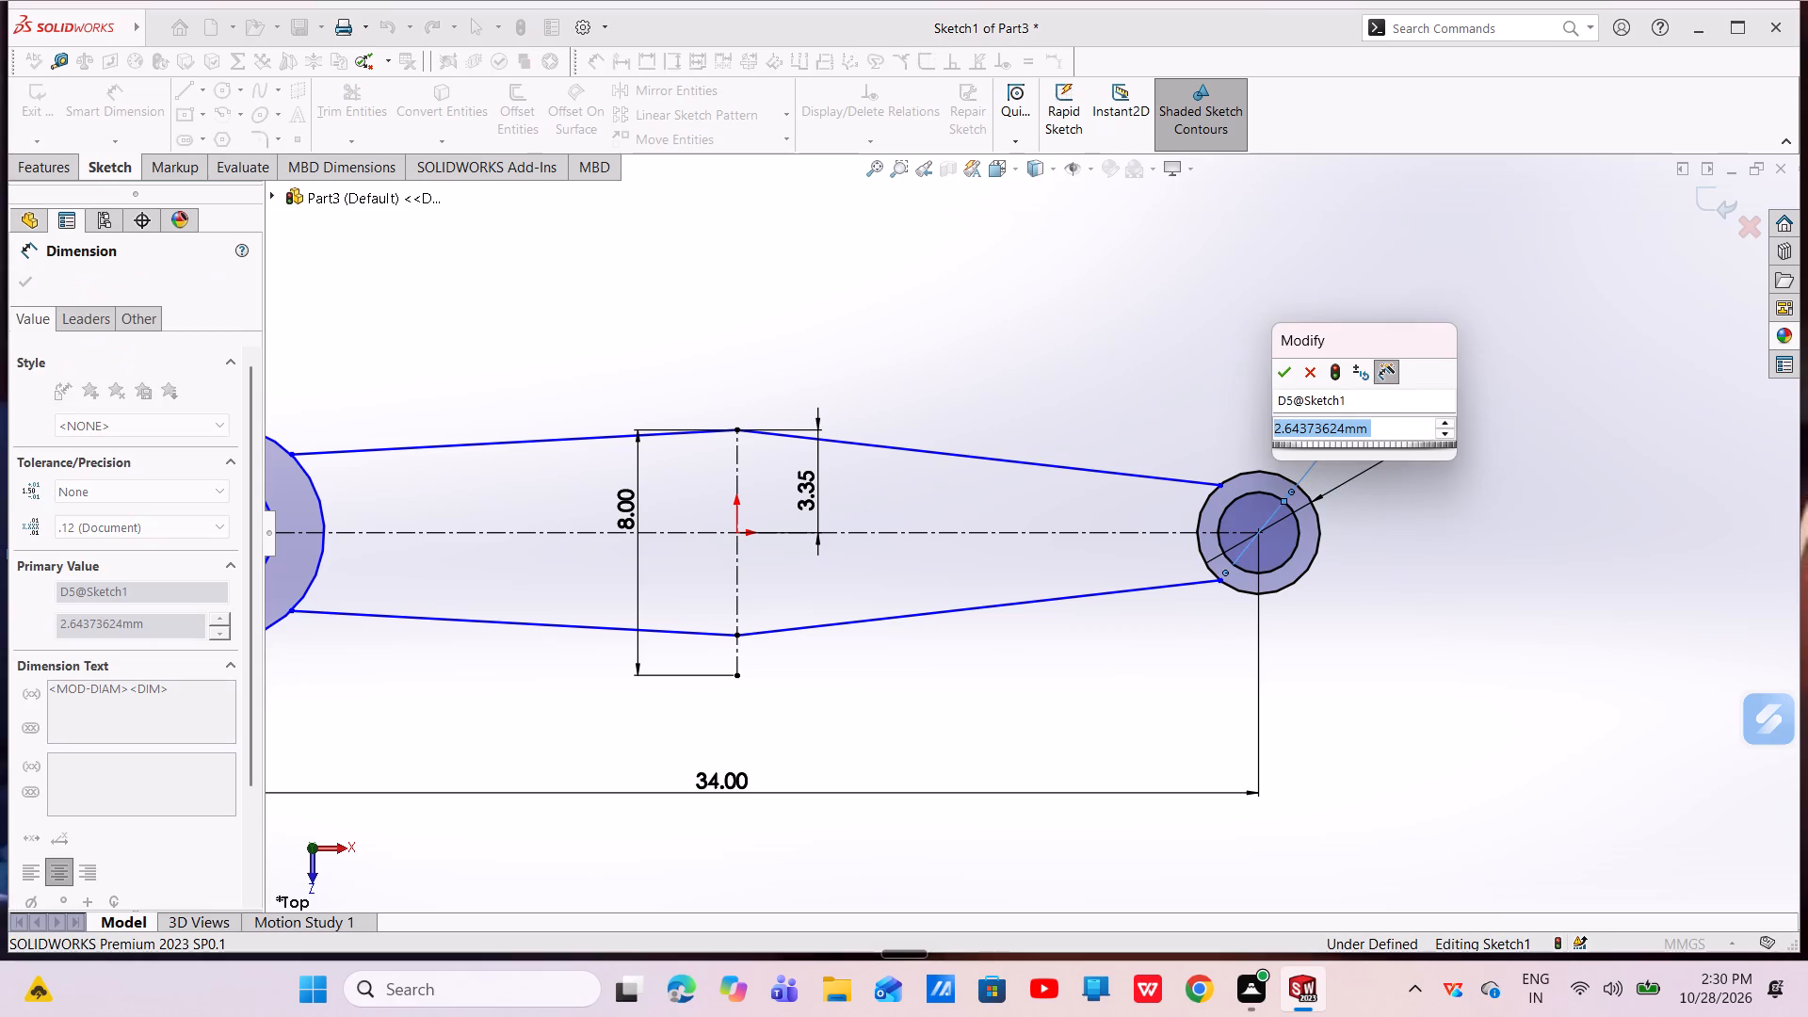
key(BackSpace)
key(1)
text(.9)
key(Return)
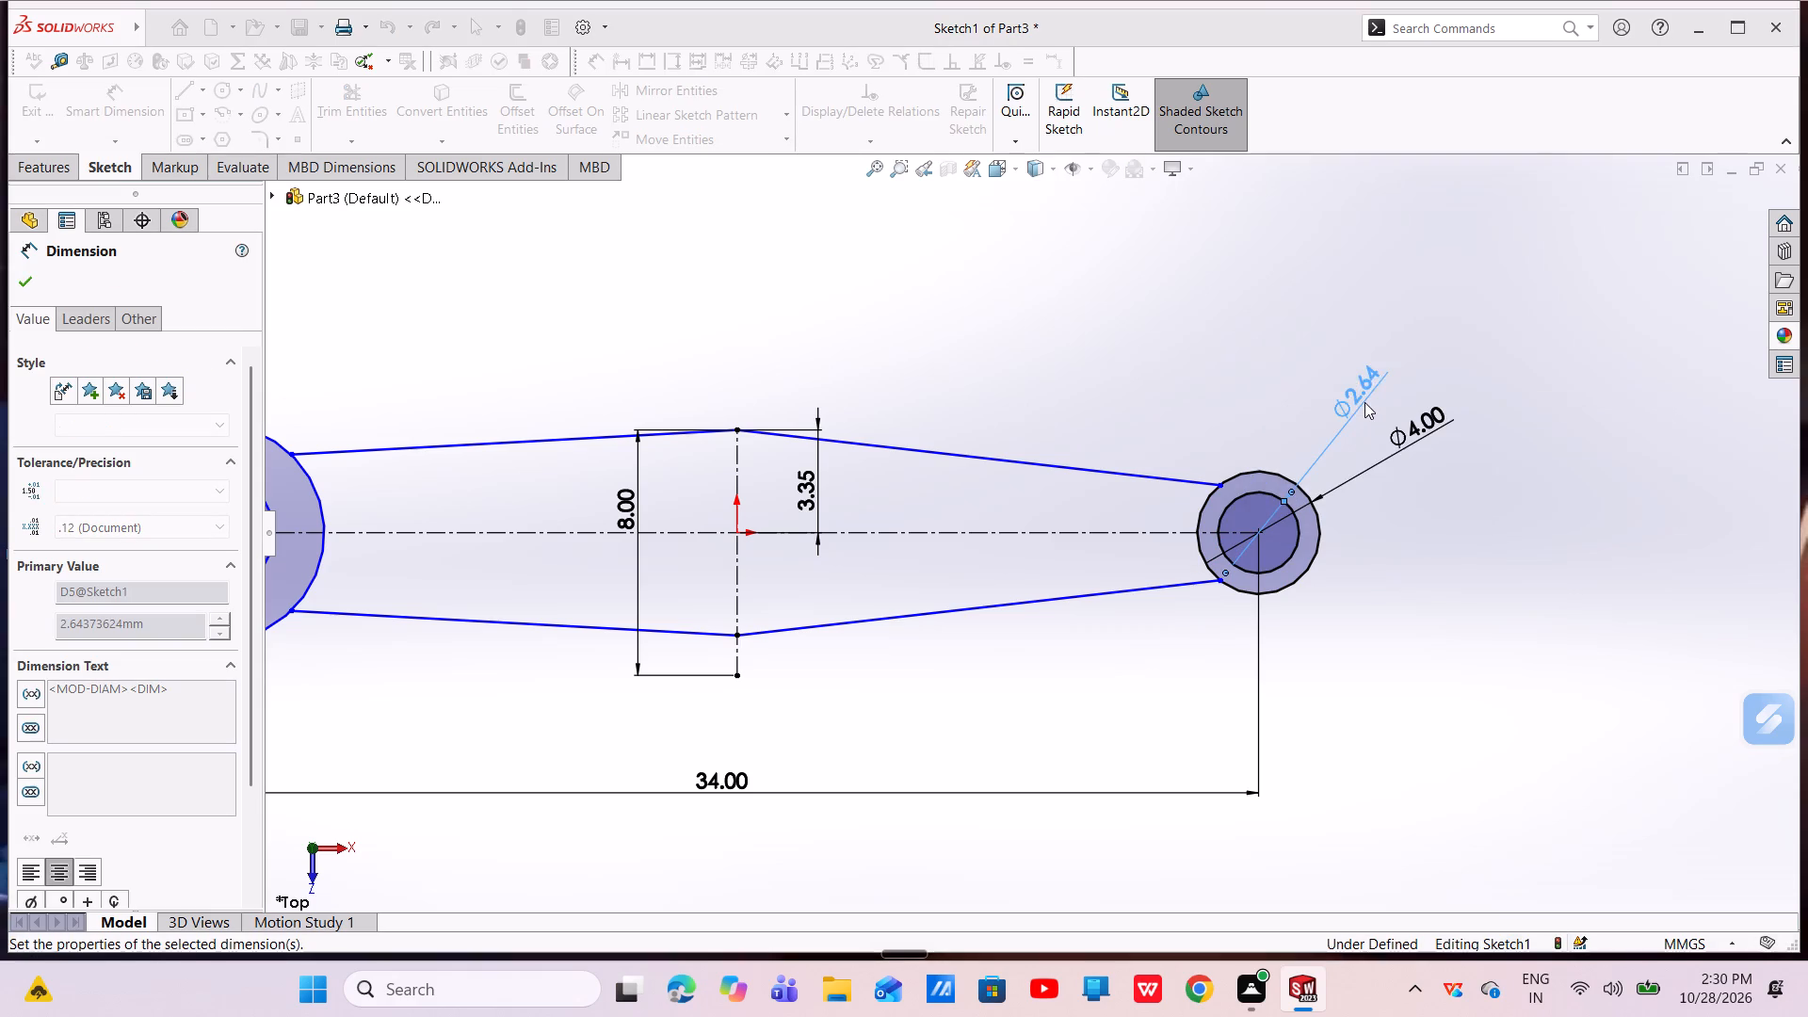
Dimension the outer circle at the -X end with a 4 mm diameter.
scroll(1349, 570, up, 3)
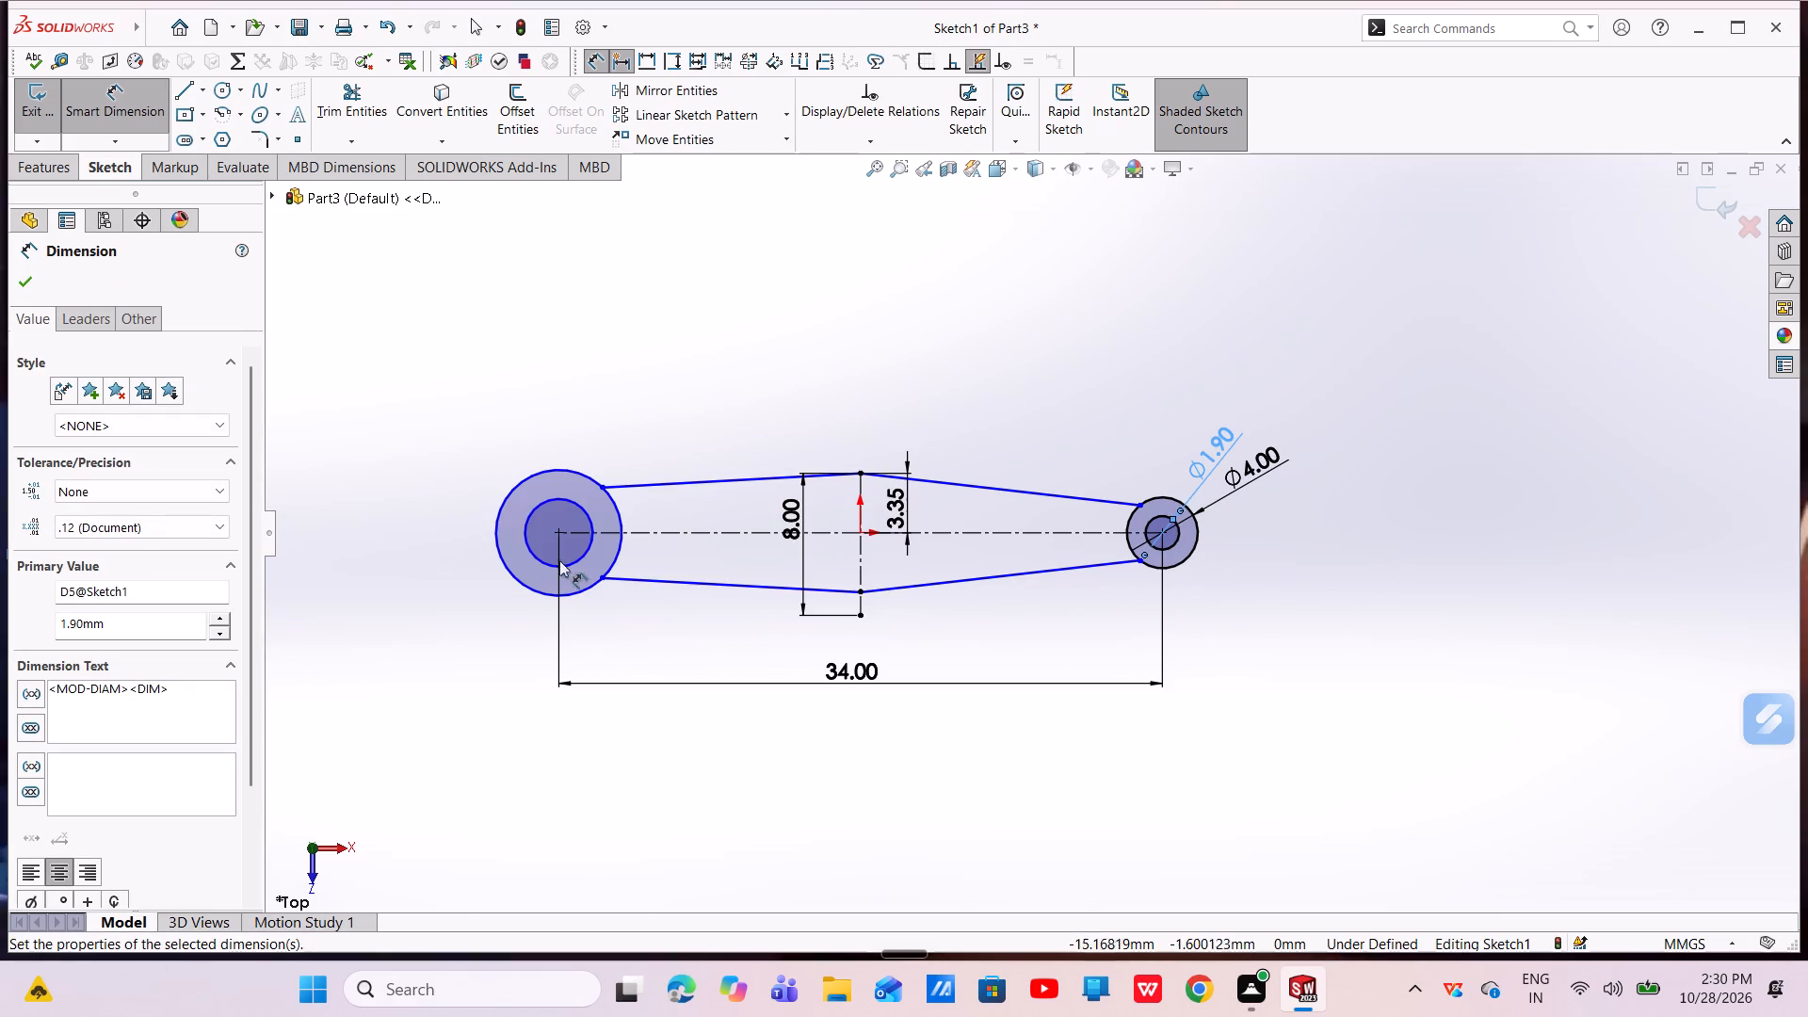
scroll(516, 533, down, 4)
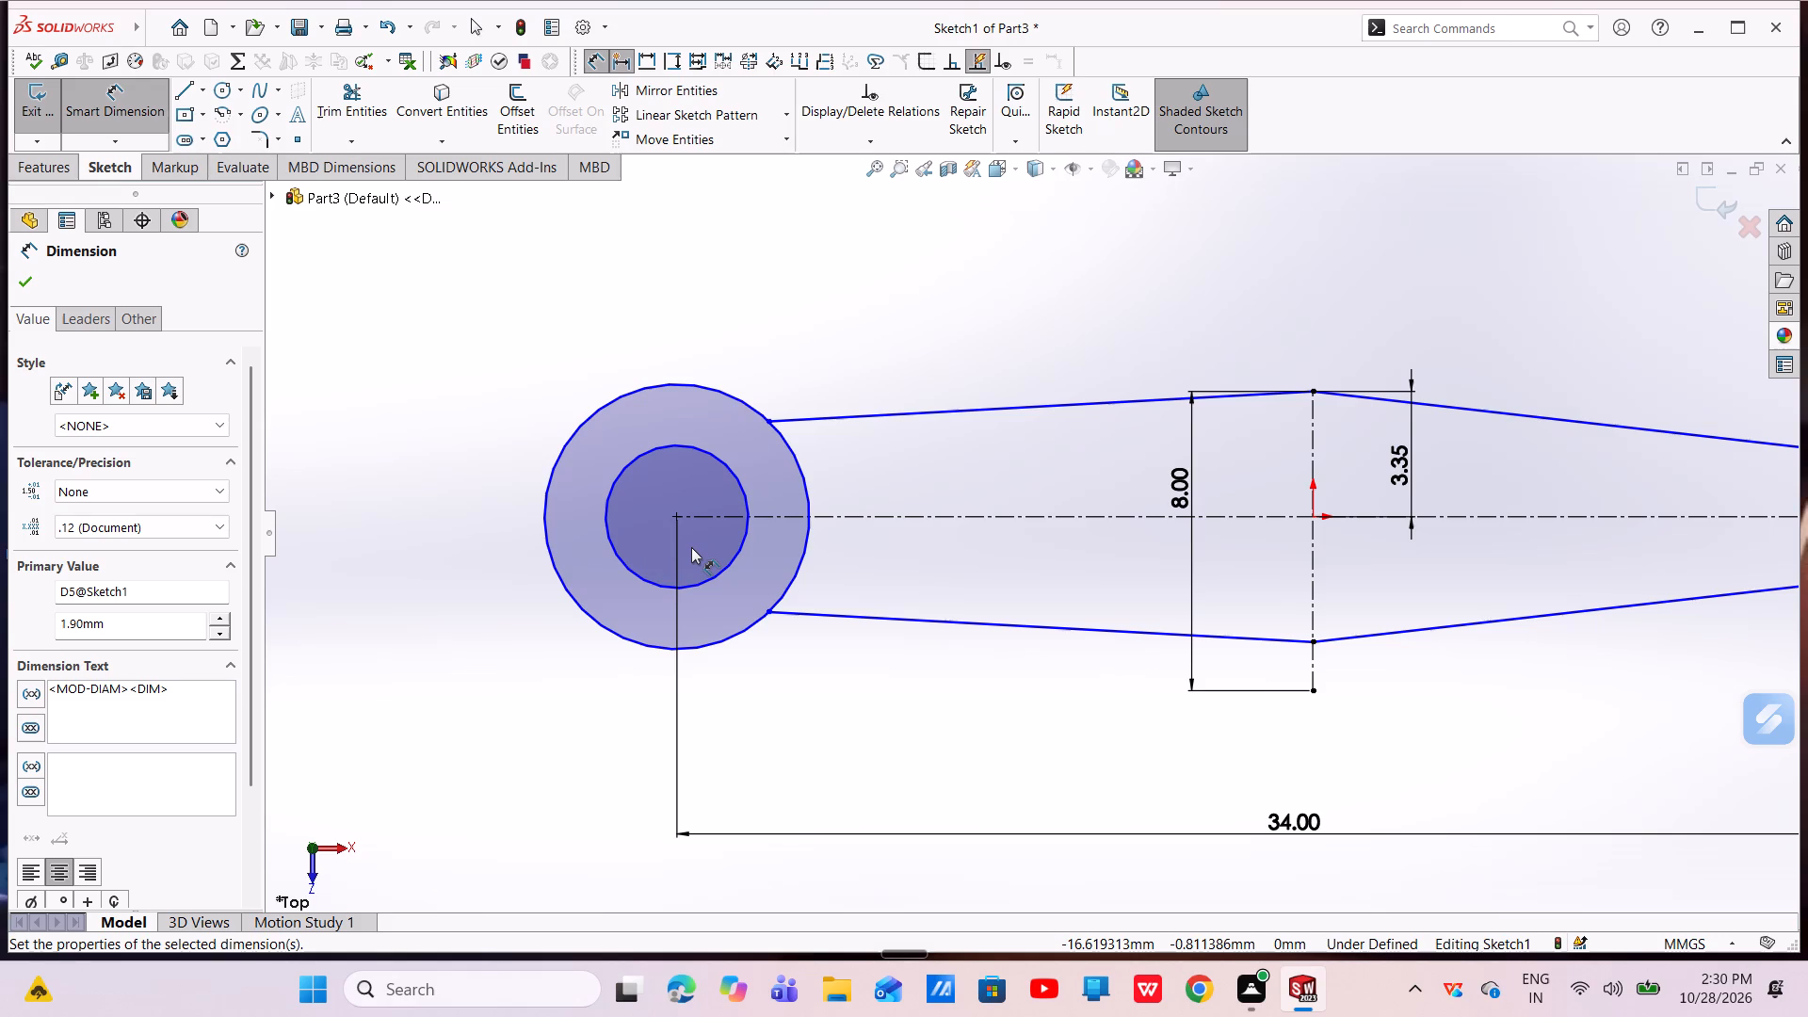
click(575, 432)
click(533, 363)
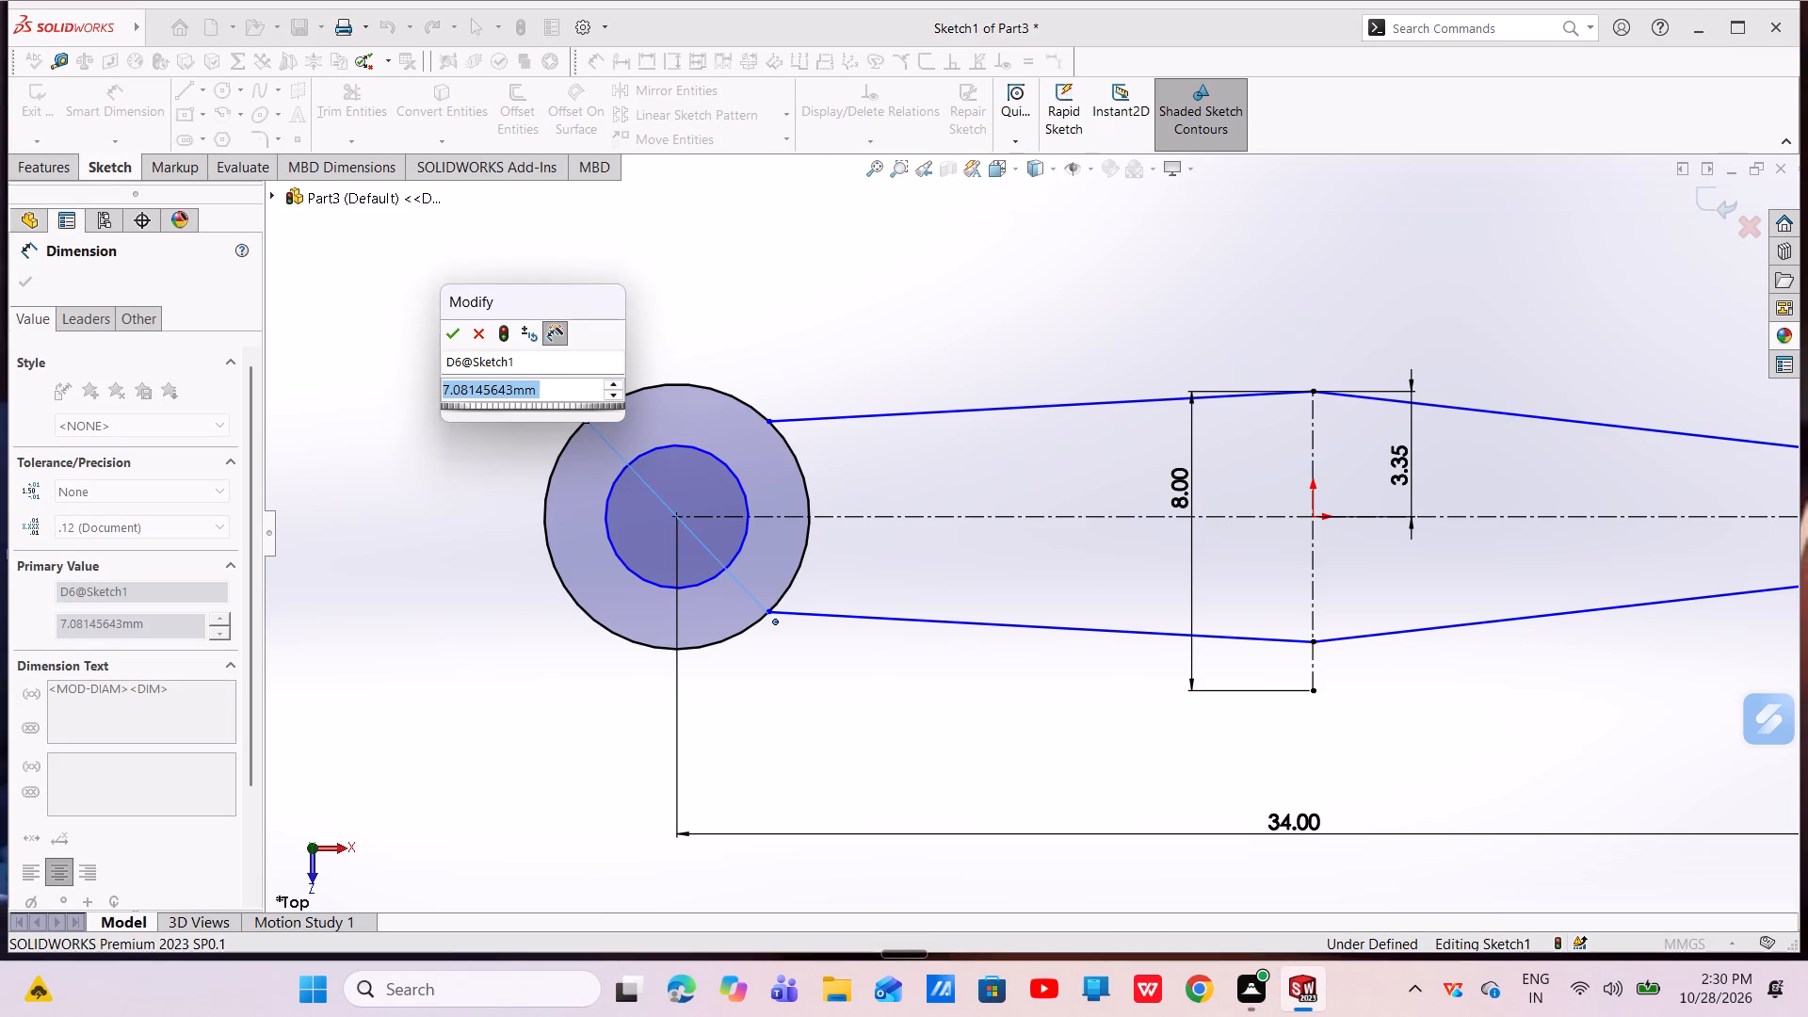
key(BackSpace)
key(4)
key(Return)
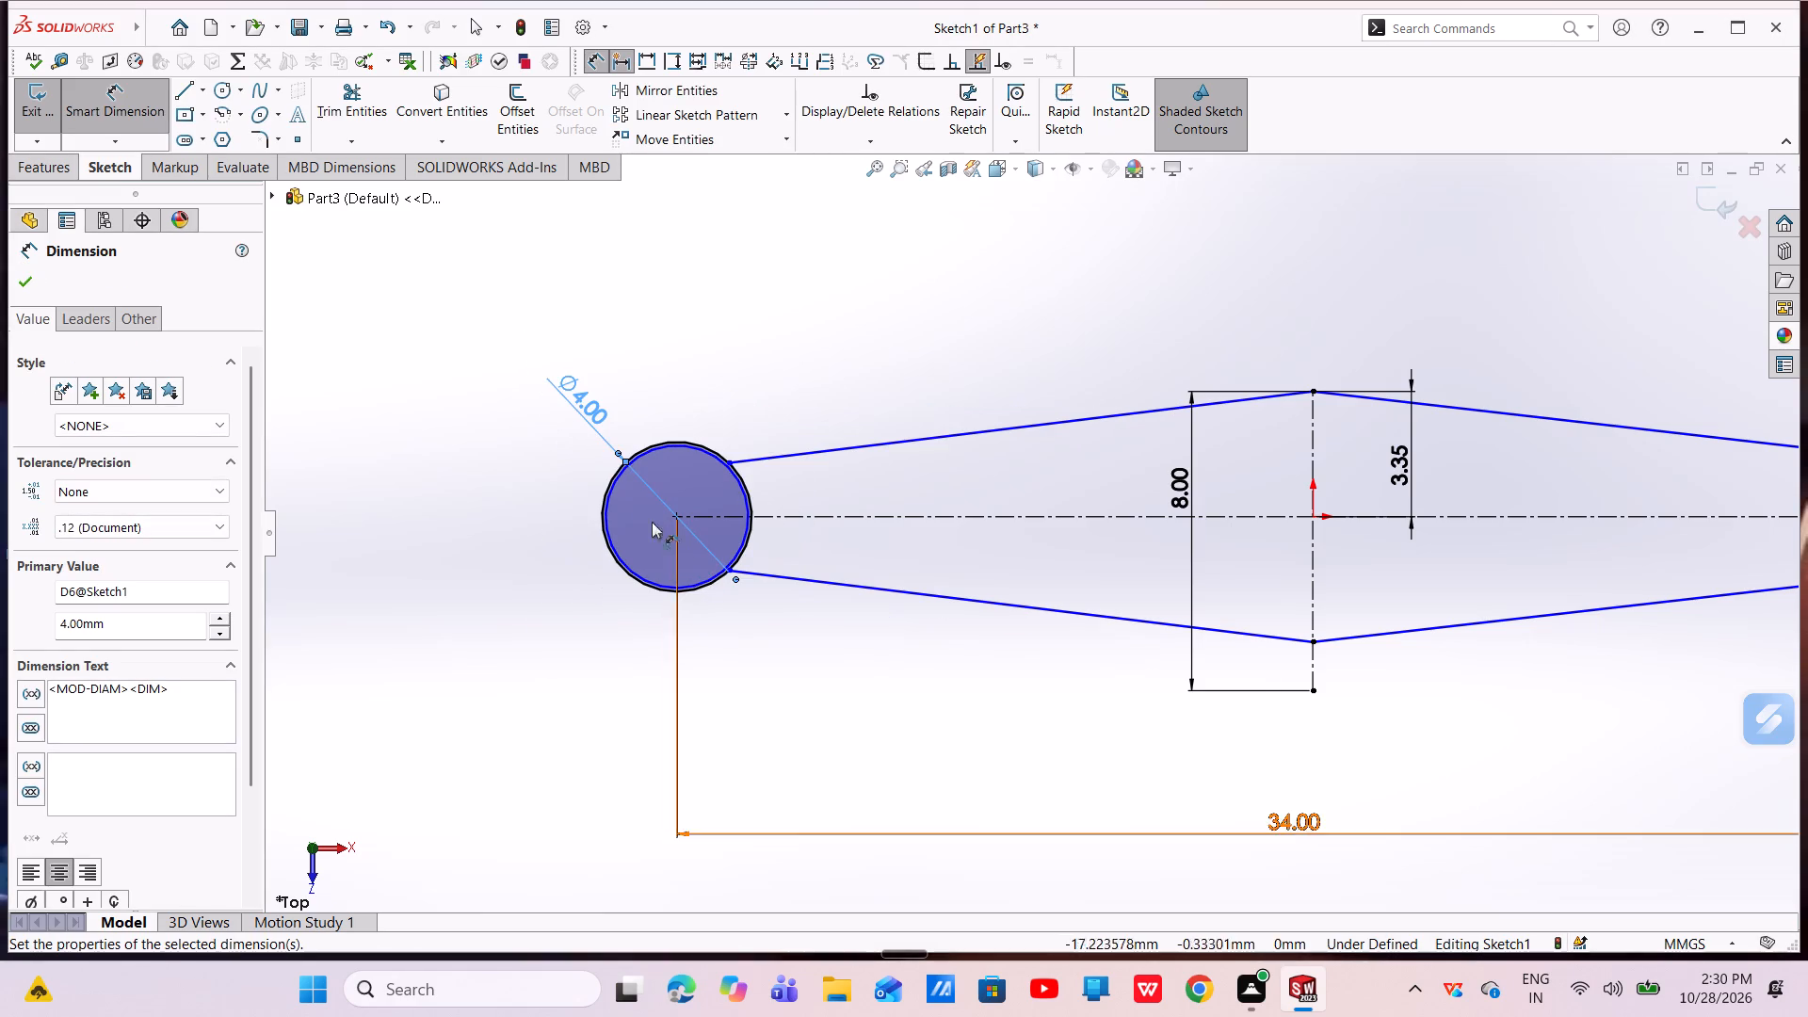
Dimension the inner circle at the -X end with a 1.9 mm diameter and finish dimensioning.
scroll(630, 495, down, 6)
click(765, 529)
click(637, 445)
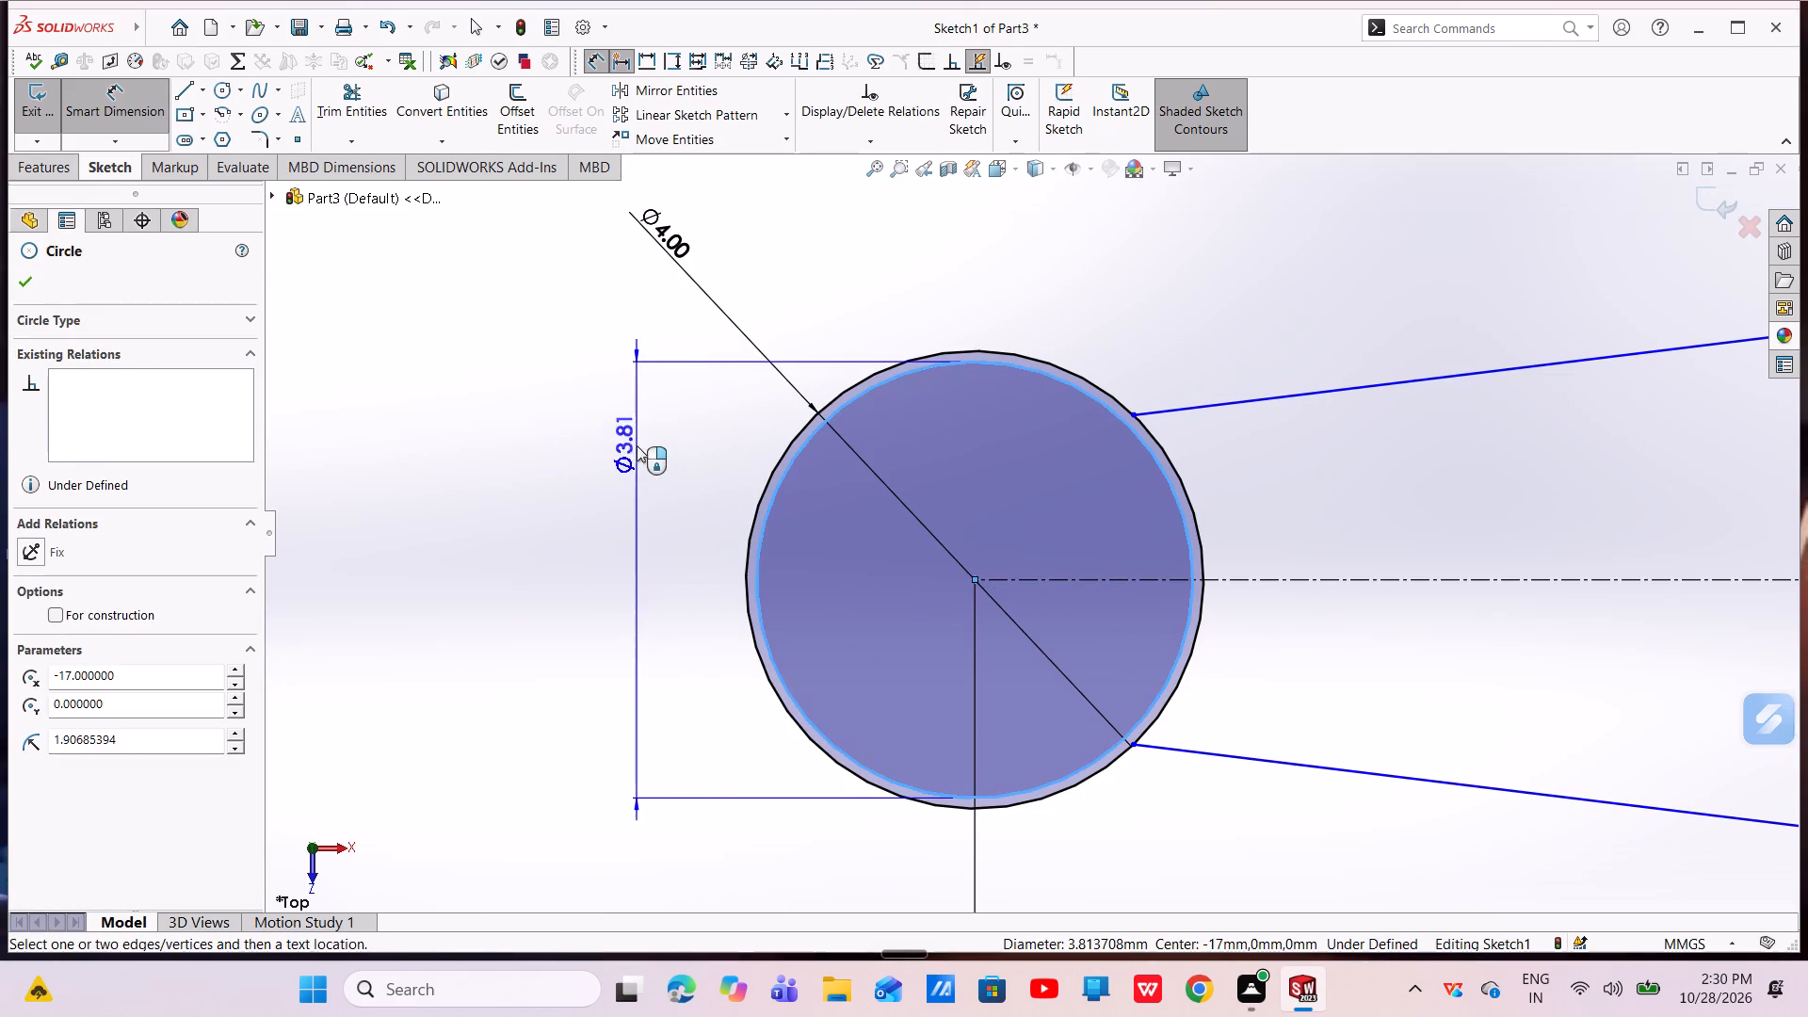
key(BackSpace)
text(1.9)
key(Return)
scroll(1111, 804, up, 6)
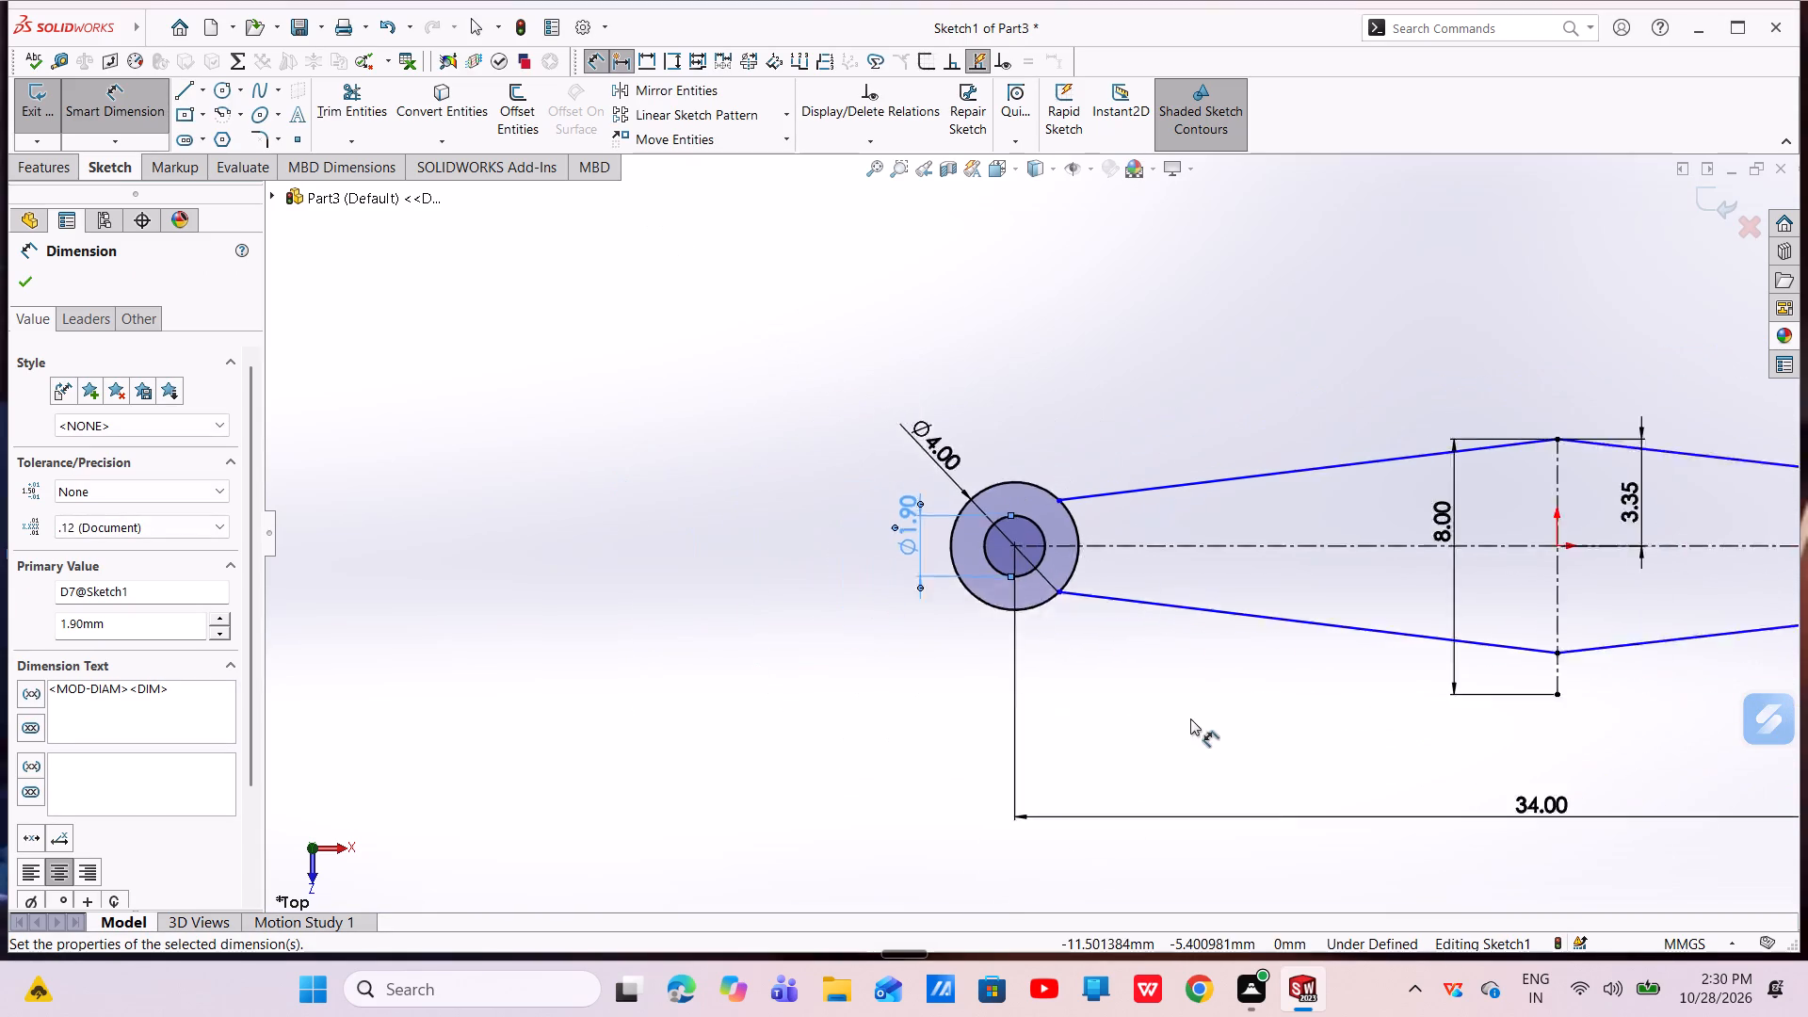
scroll(1190, 718, up, 6)
scroll(1367, 586, down, 6)
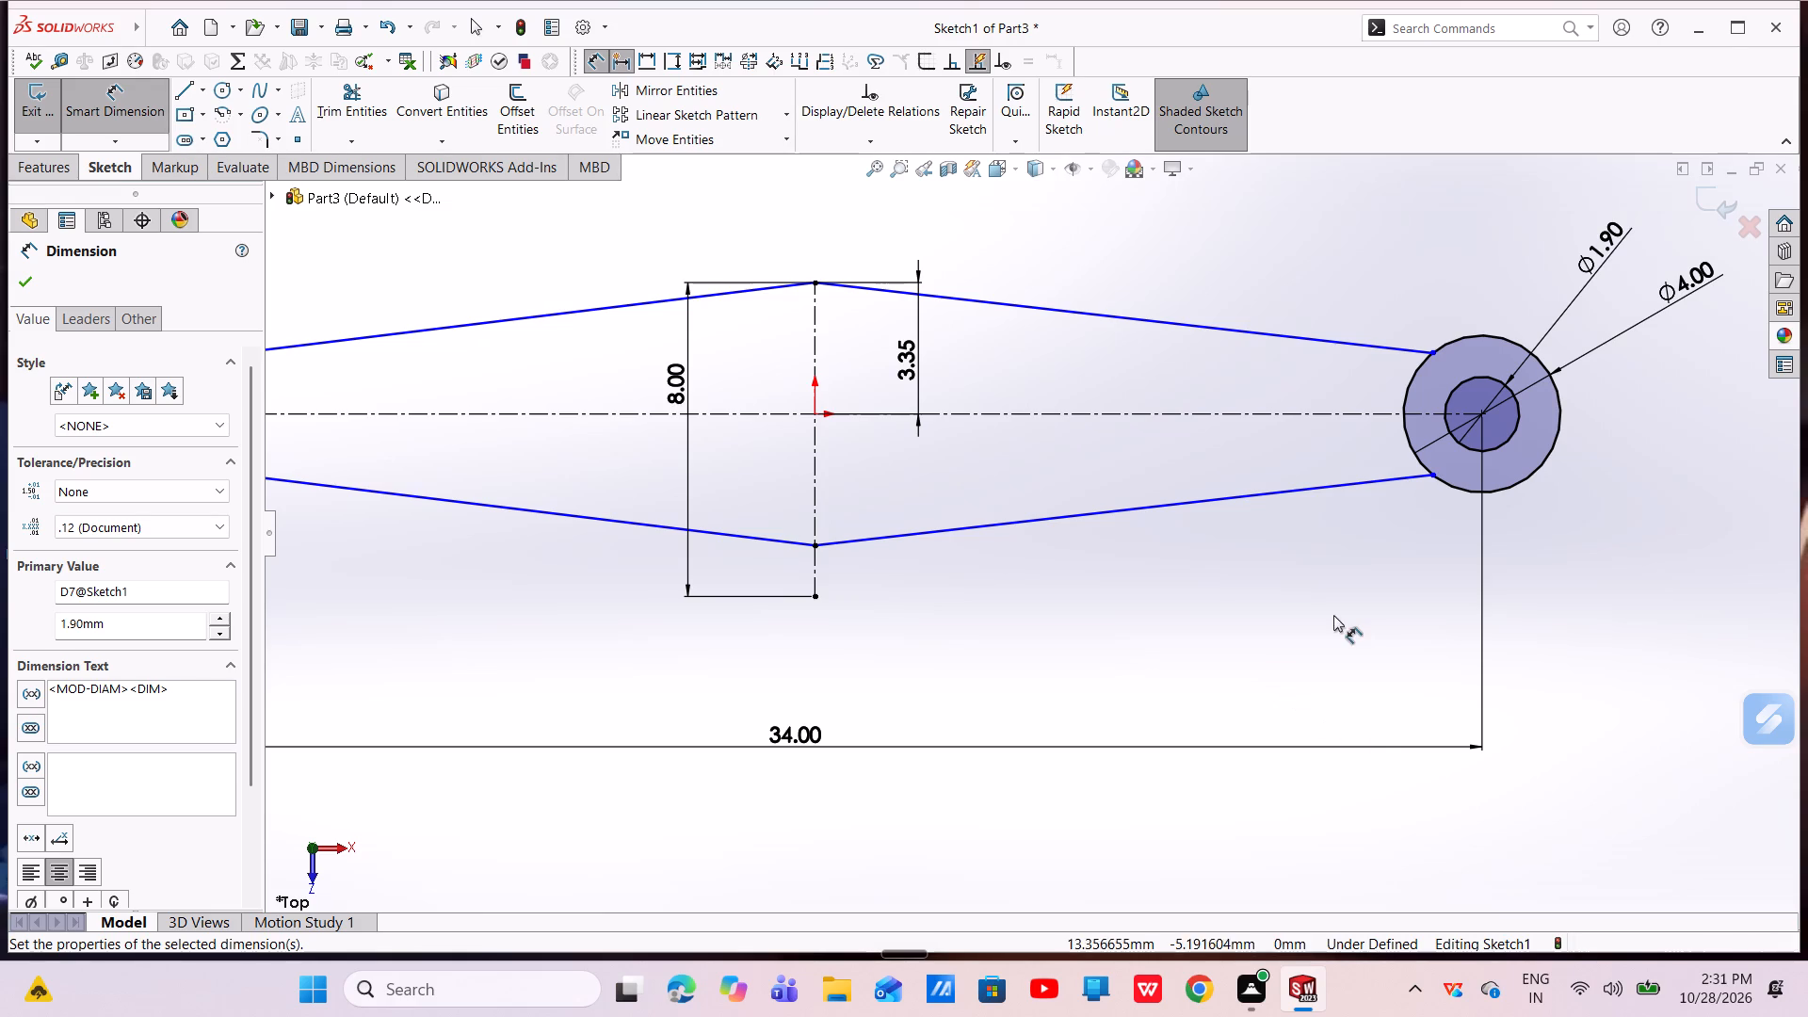
scroll(574, 393, up, 2)
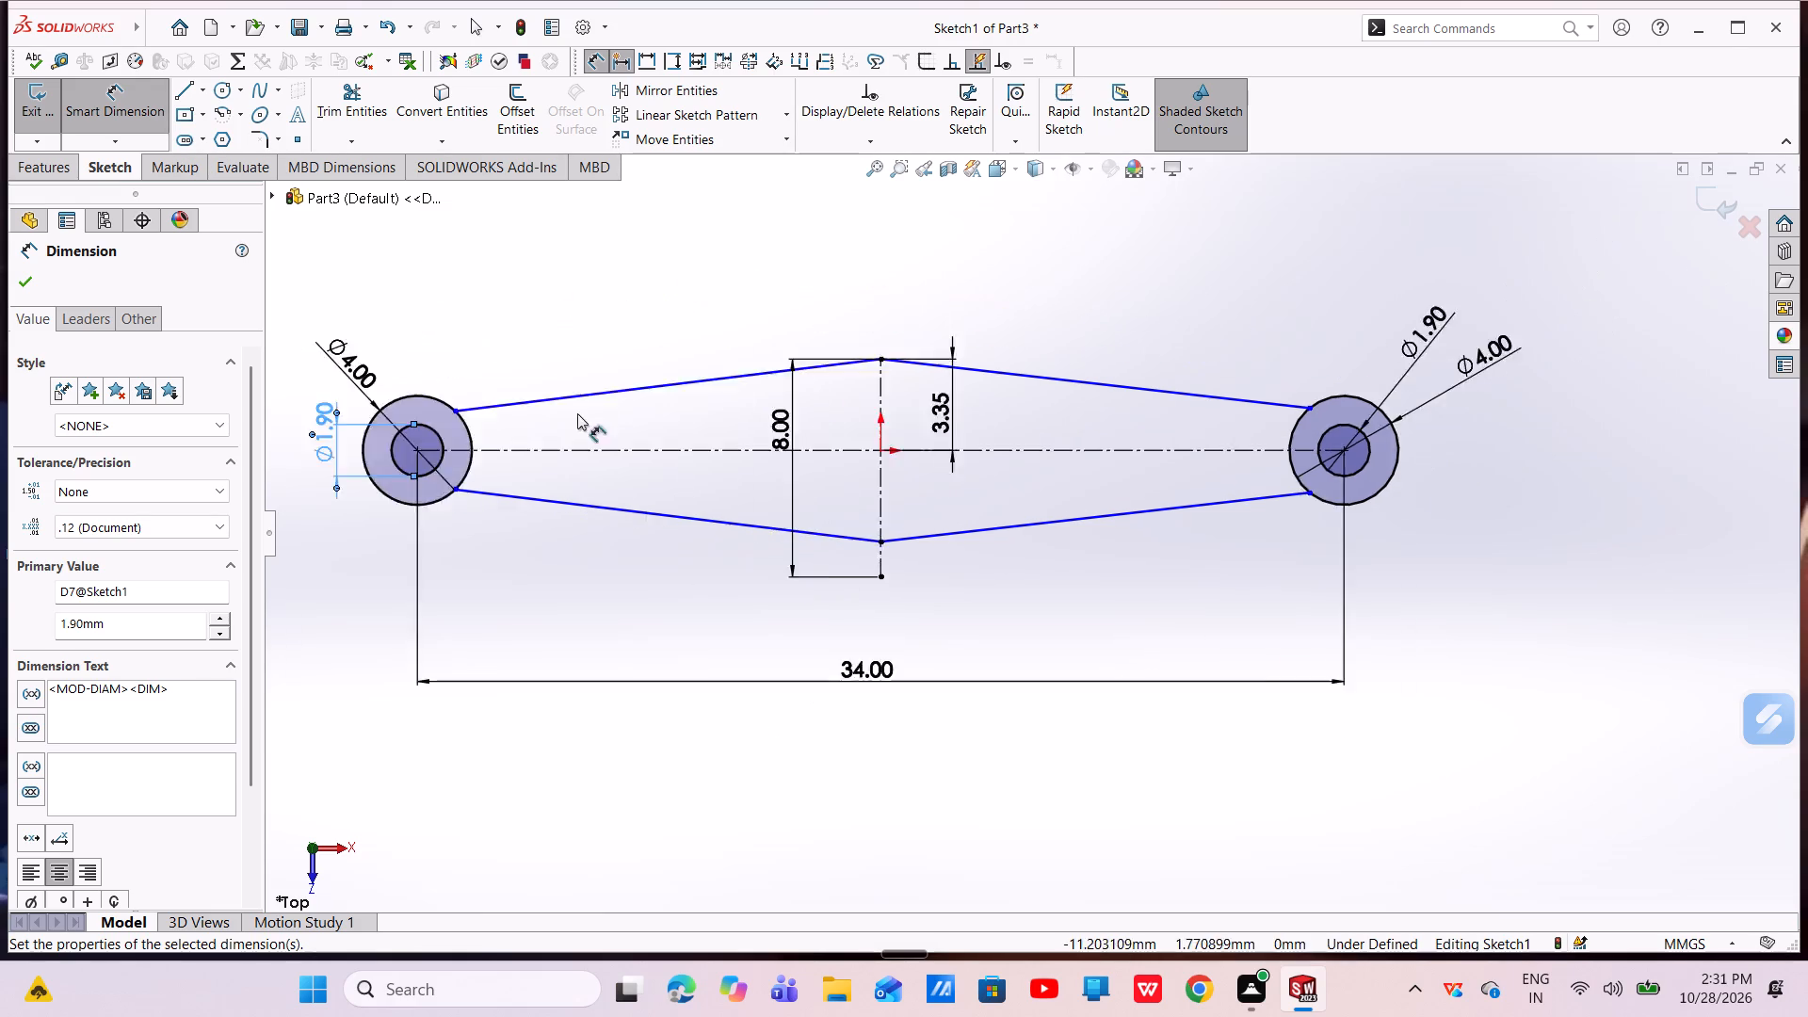
scroll(577, 413, up, 1)
scroll(577, 435, down, 7)
key(Escape)
key(Escape)
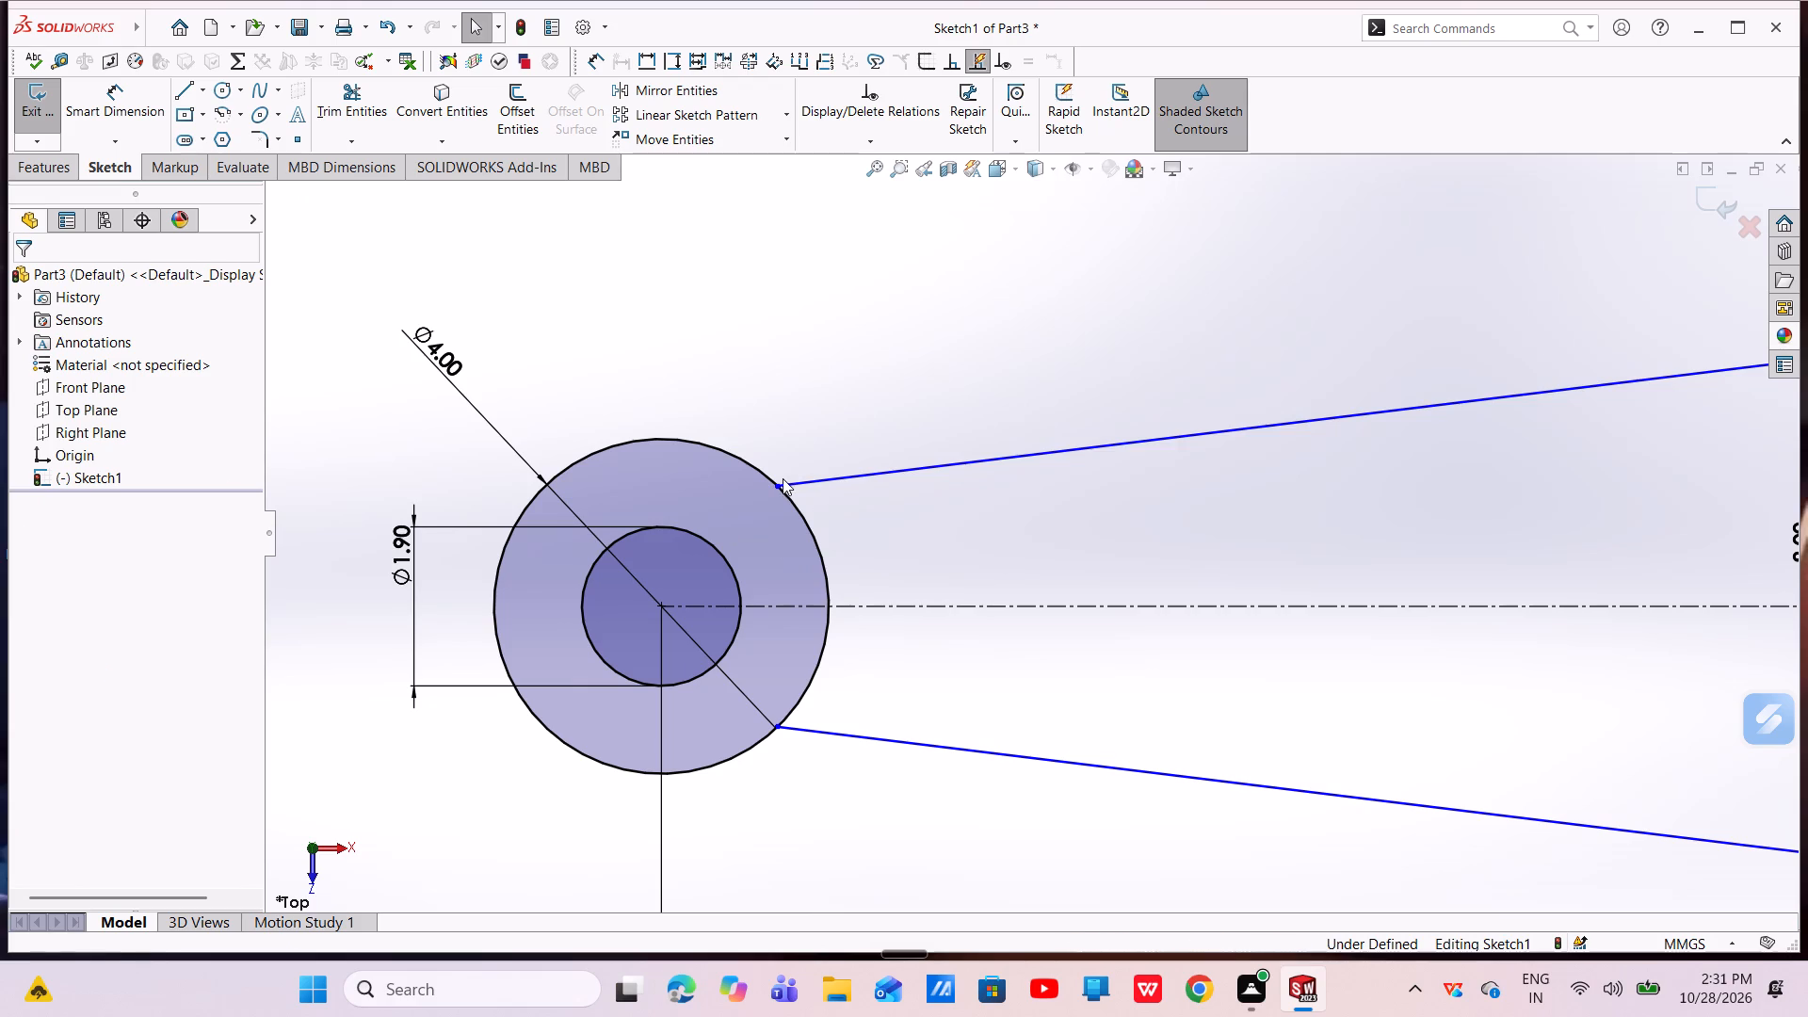
Make the upper sloped line on the -X side tangent to the outer circle at that end.
click(801, 489)
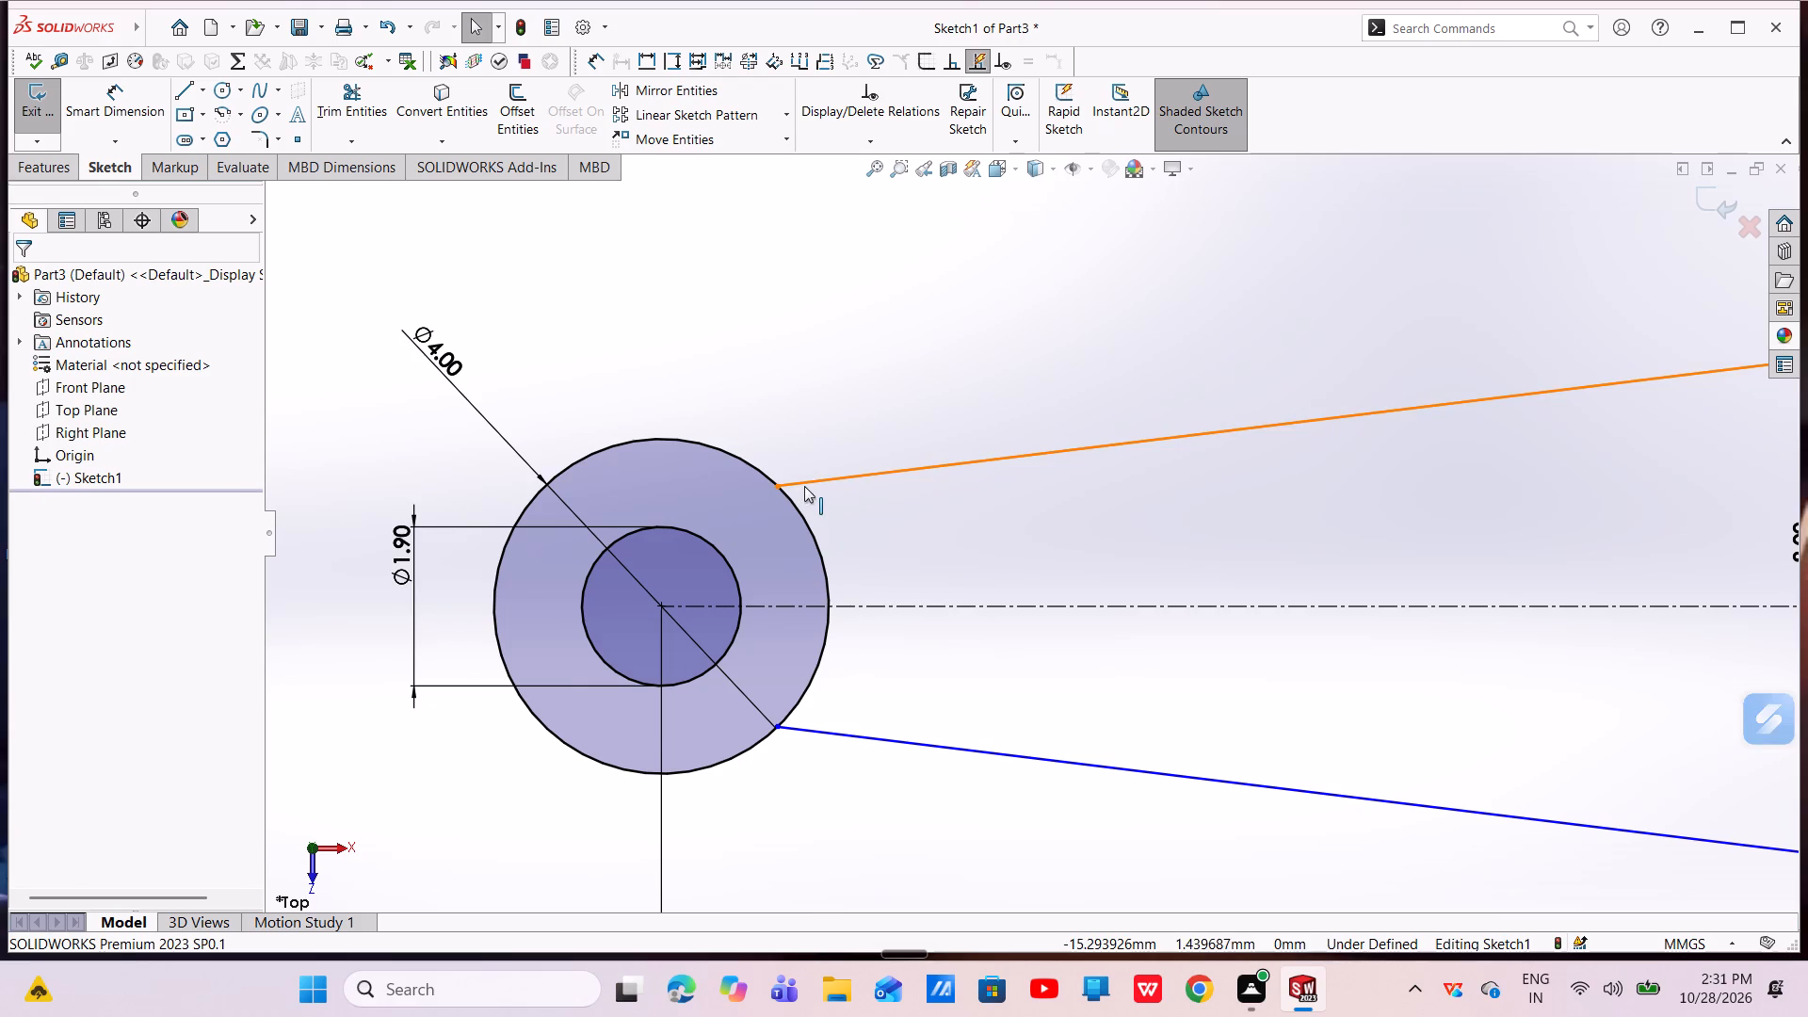
click(804, 486)
ctrl+click(724, 454)
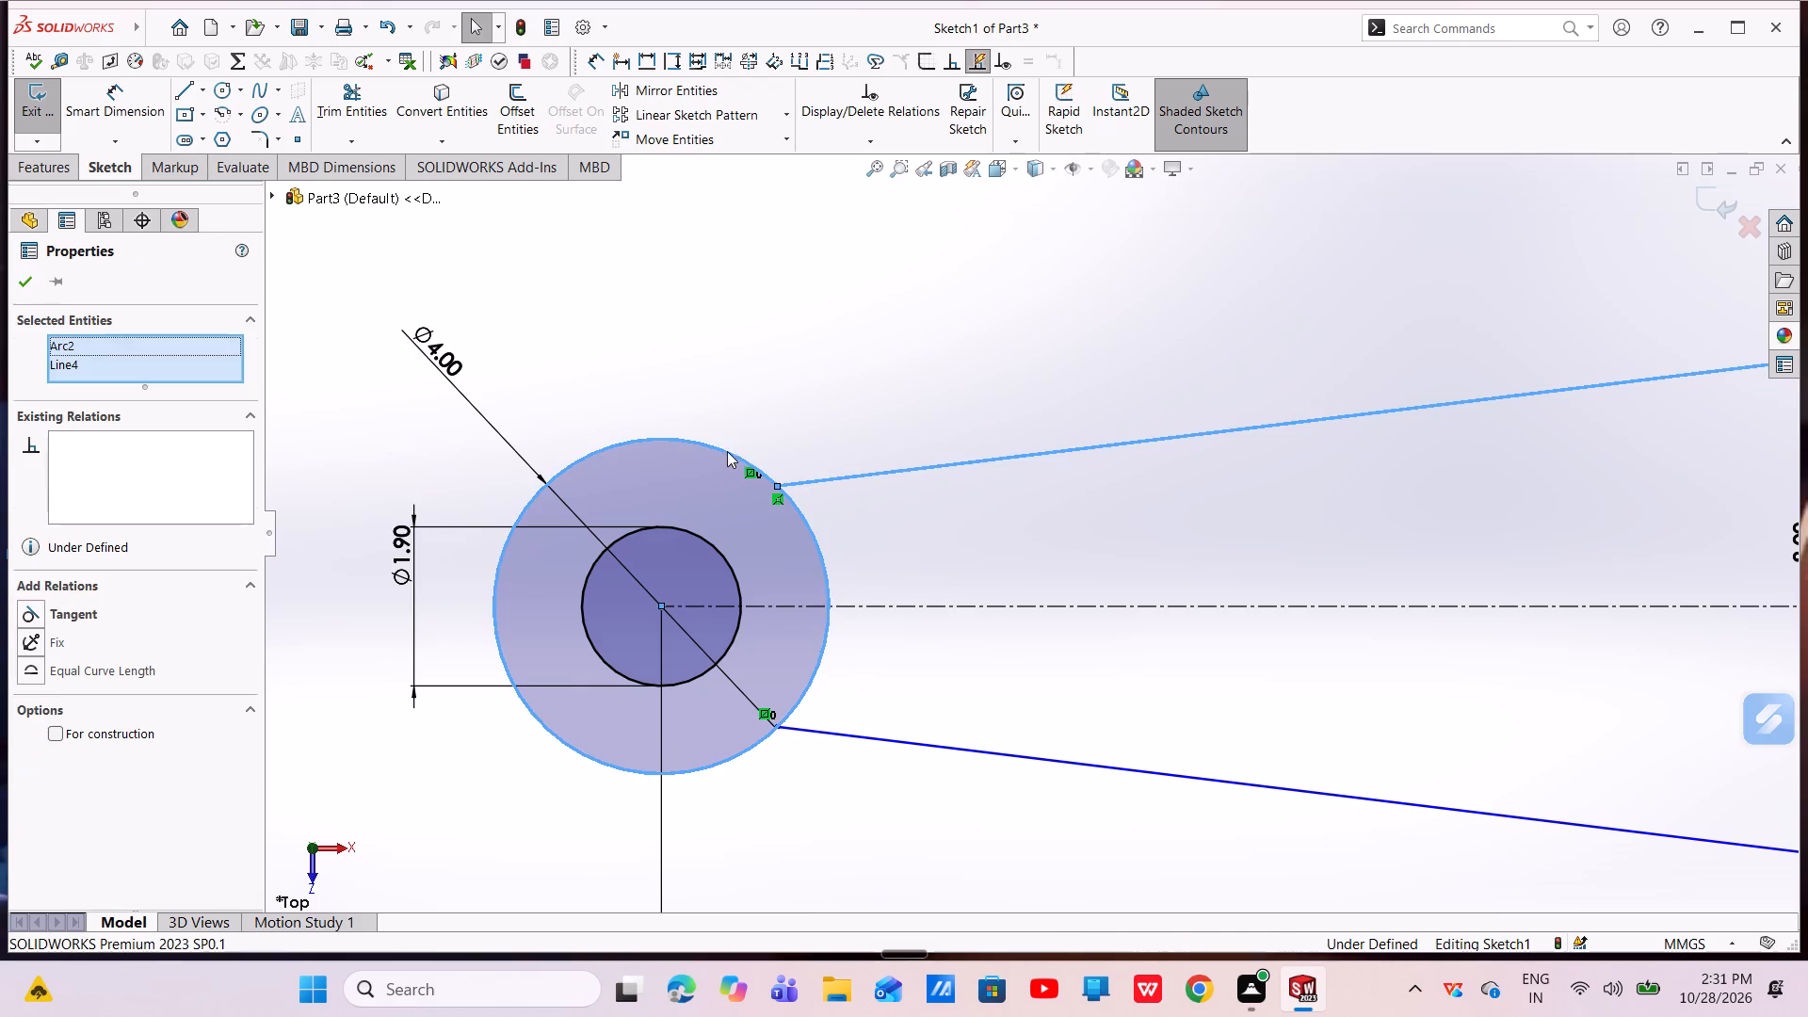
click(776, 369)
scroll(787, 588, up, 7)
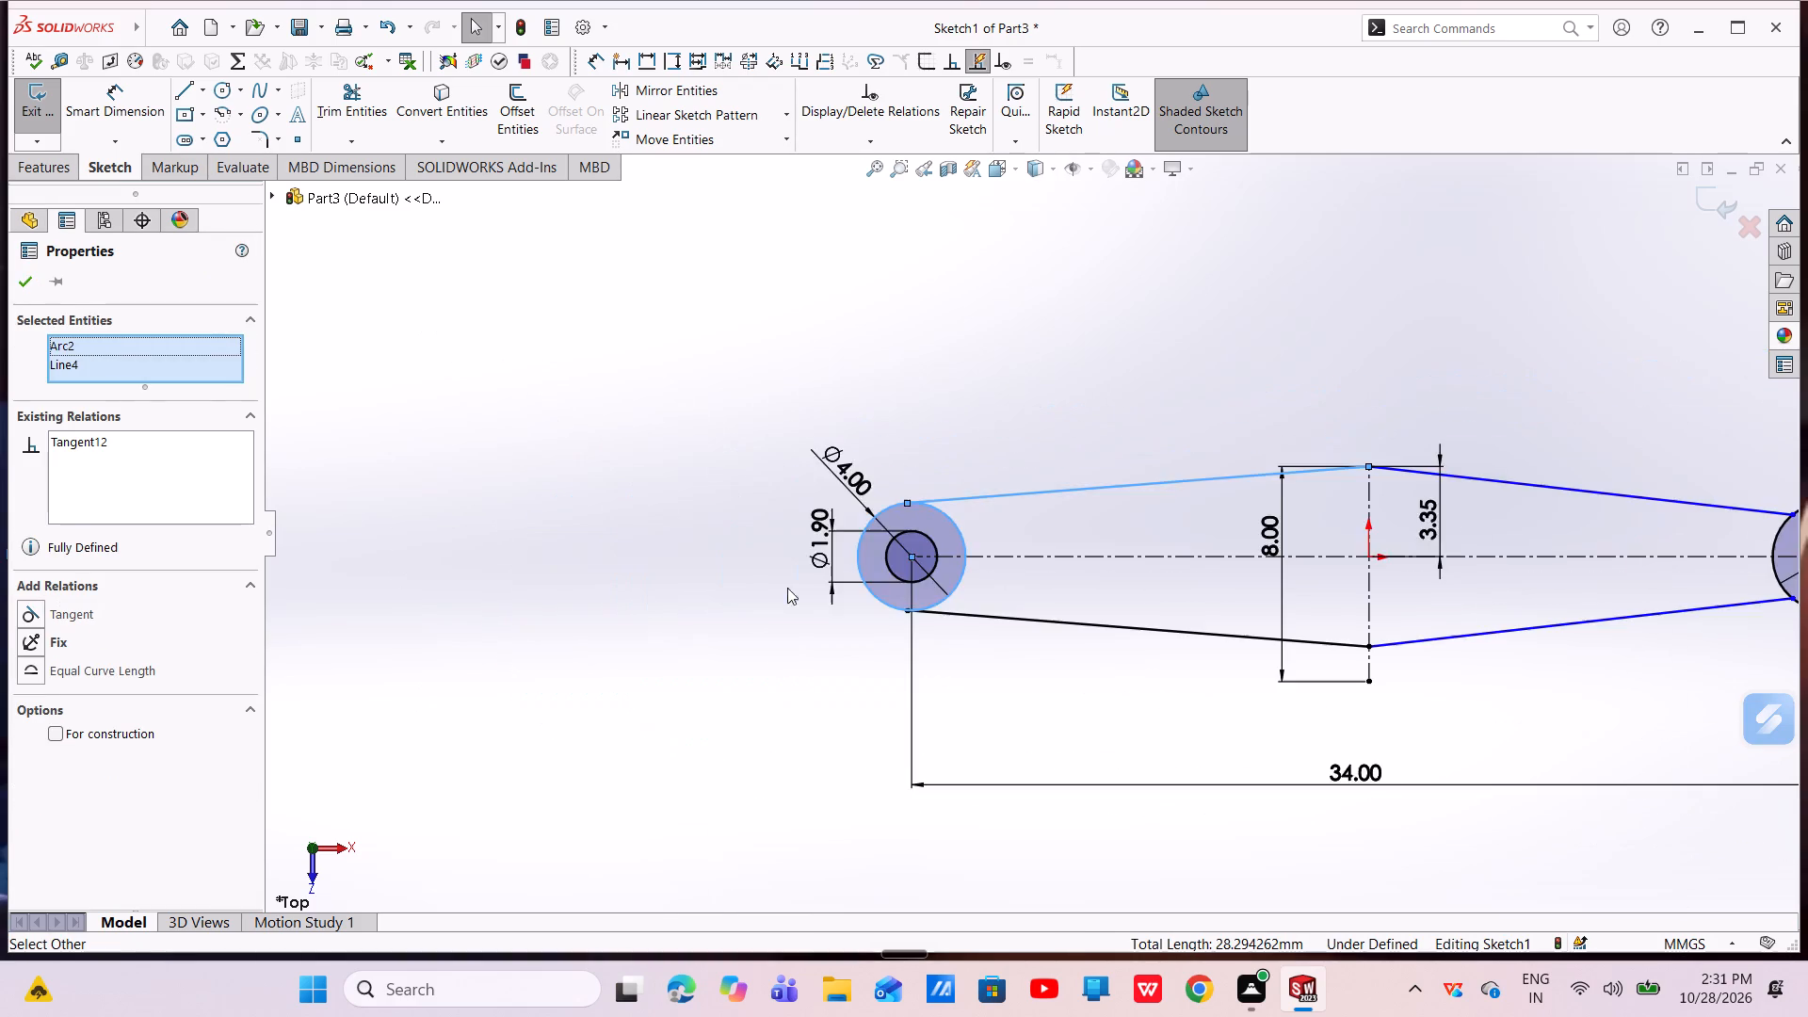
scroll(932, 618, up, 3)
scroll(1227, 587, down, 5)
key(Escape)
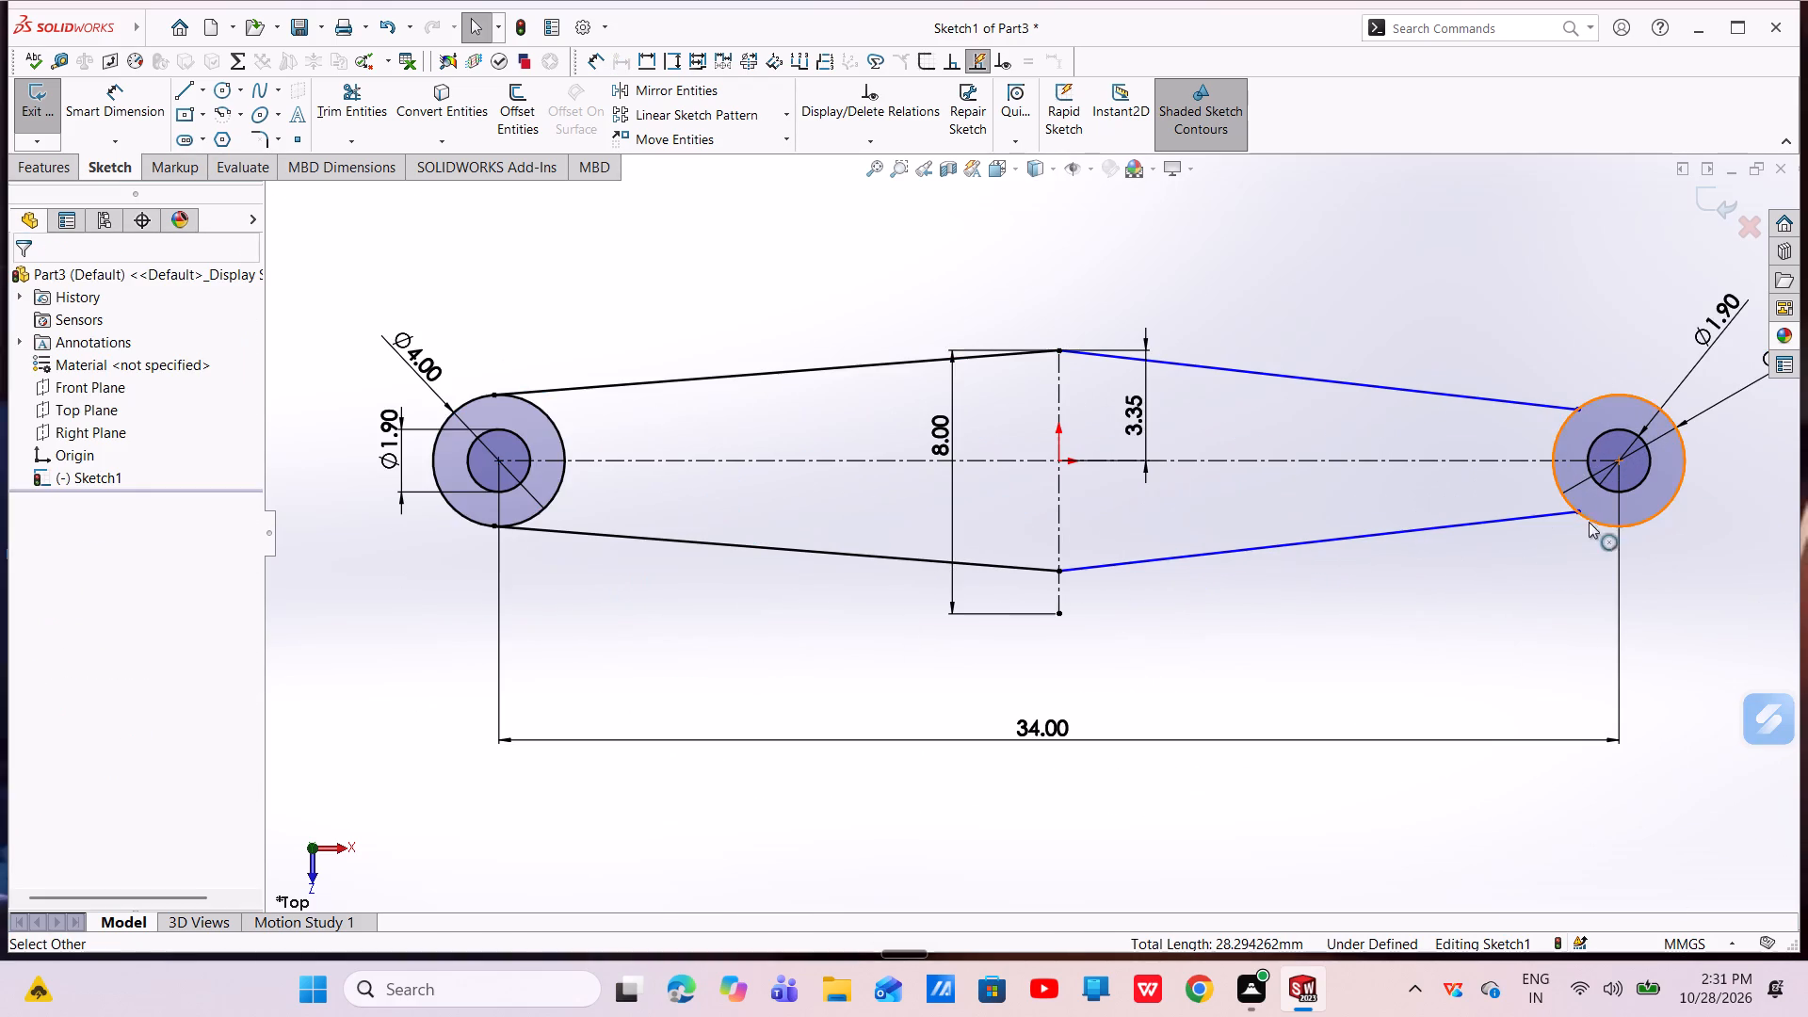
Make the upper sloped line on the +X side tangent to the outer circle at that end.
scroll(1584, 501, up, 2)
scroll(1538, 466, down, 5)
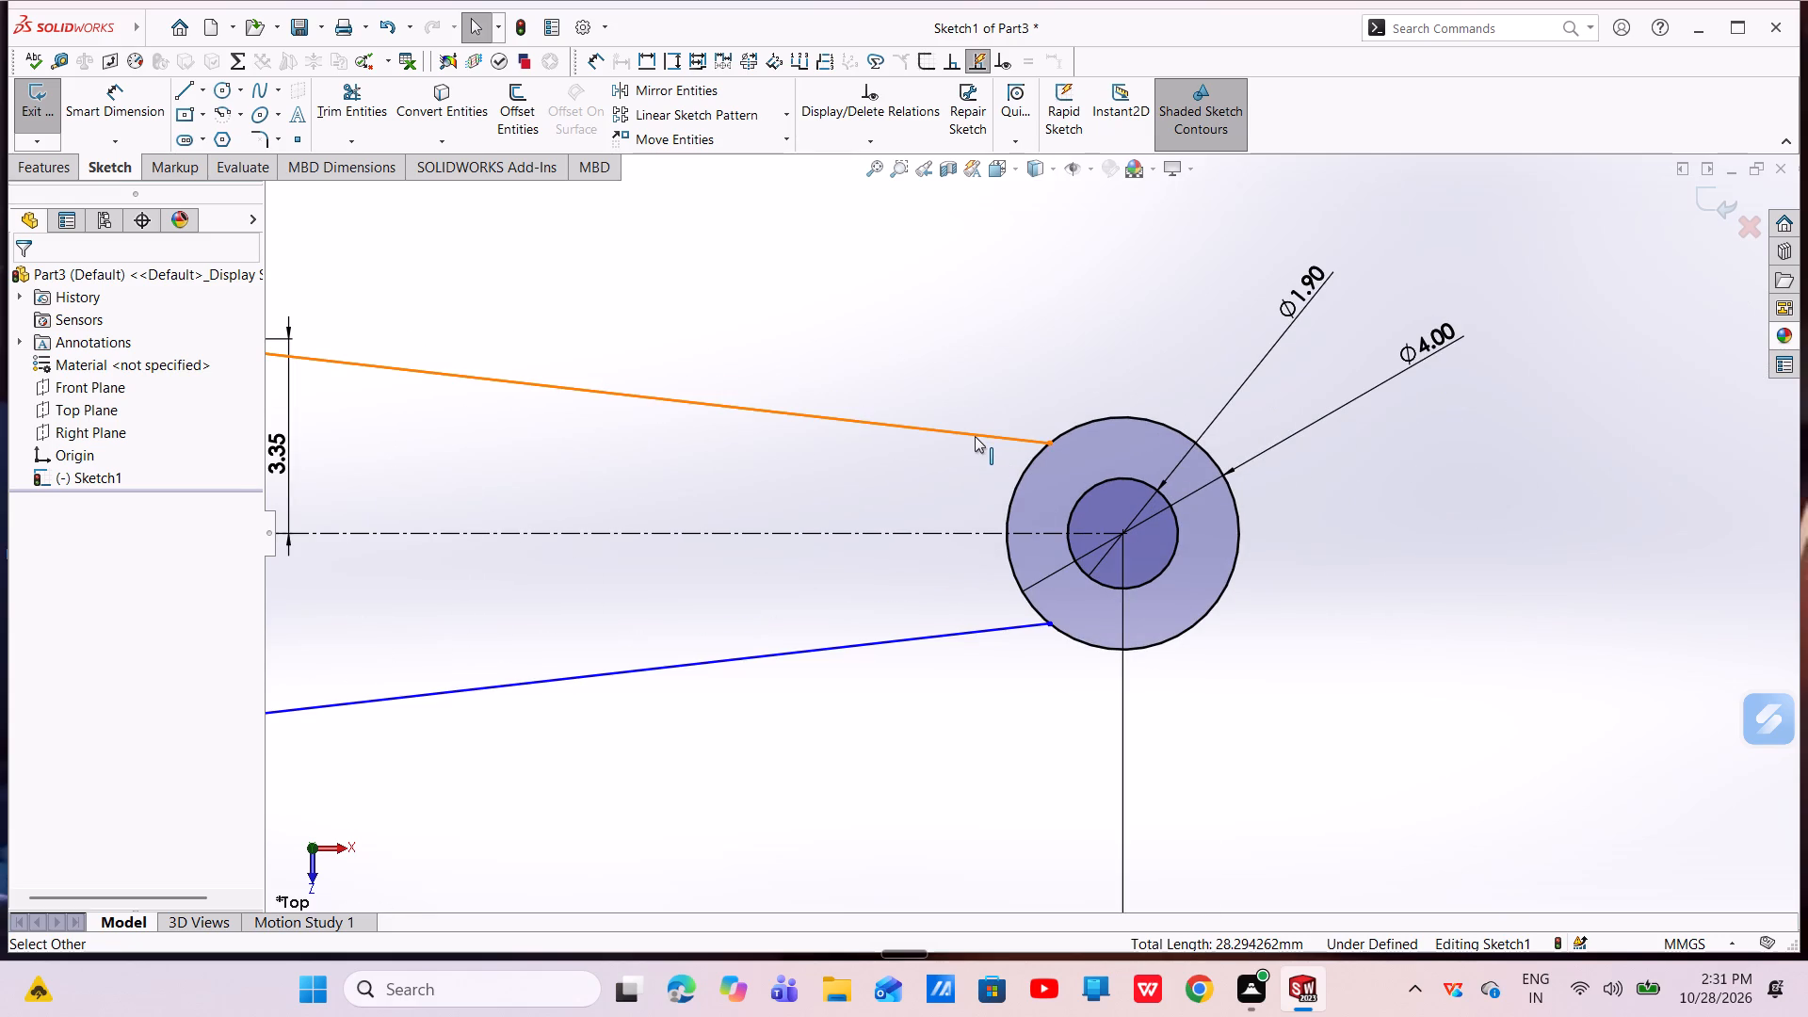
click(975, 435)
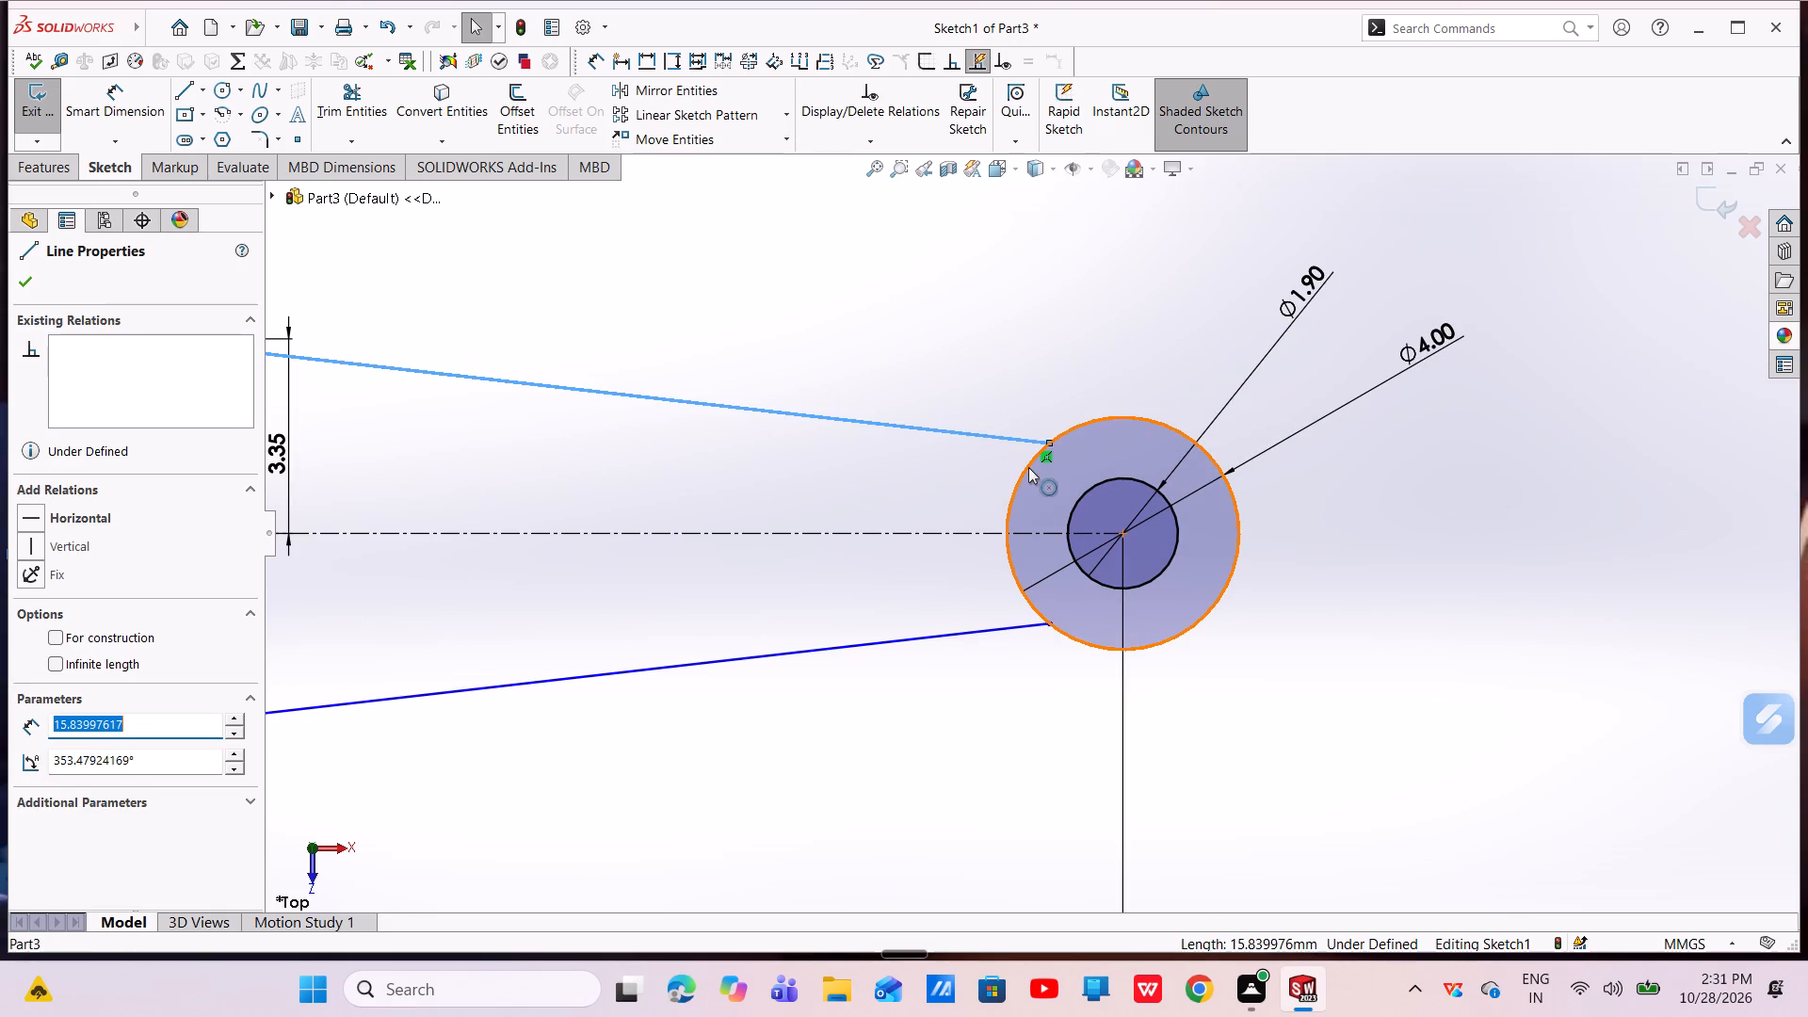
ctrl+click(1028, 467)
click(1090, 384)
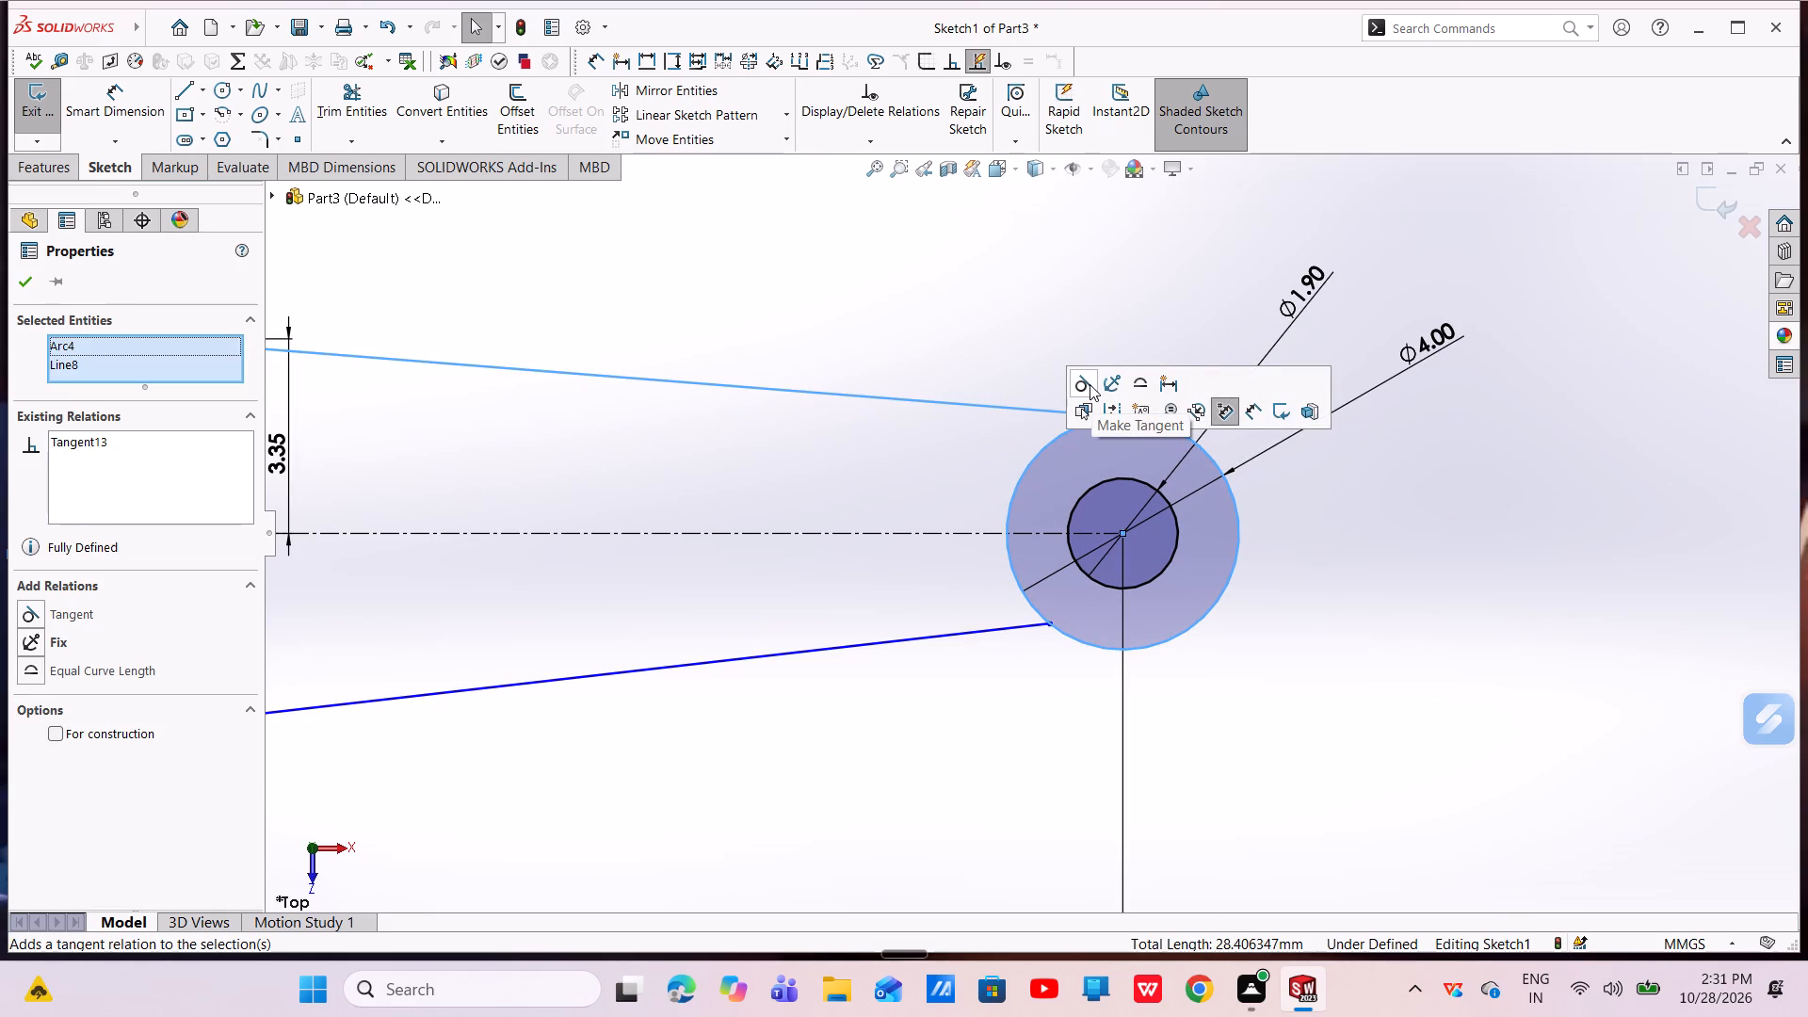
key(Escape)
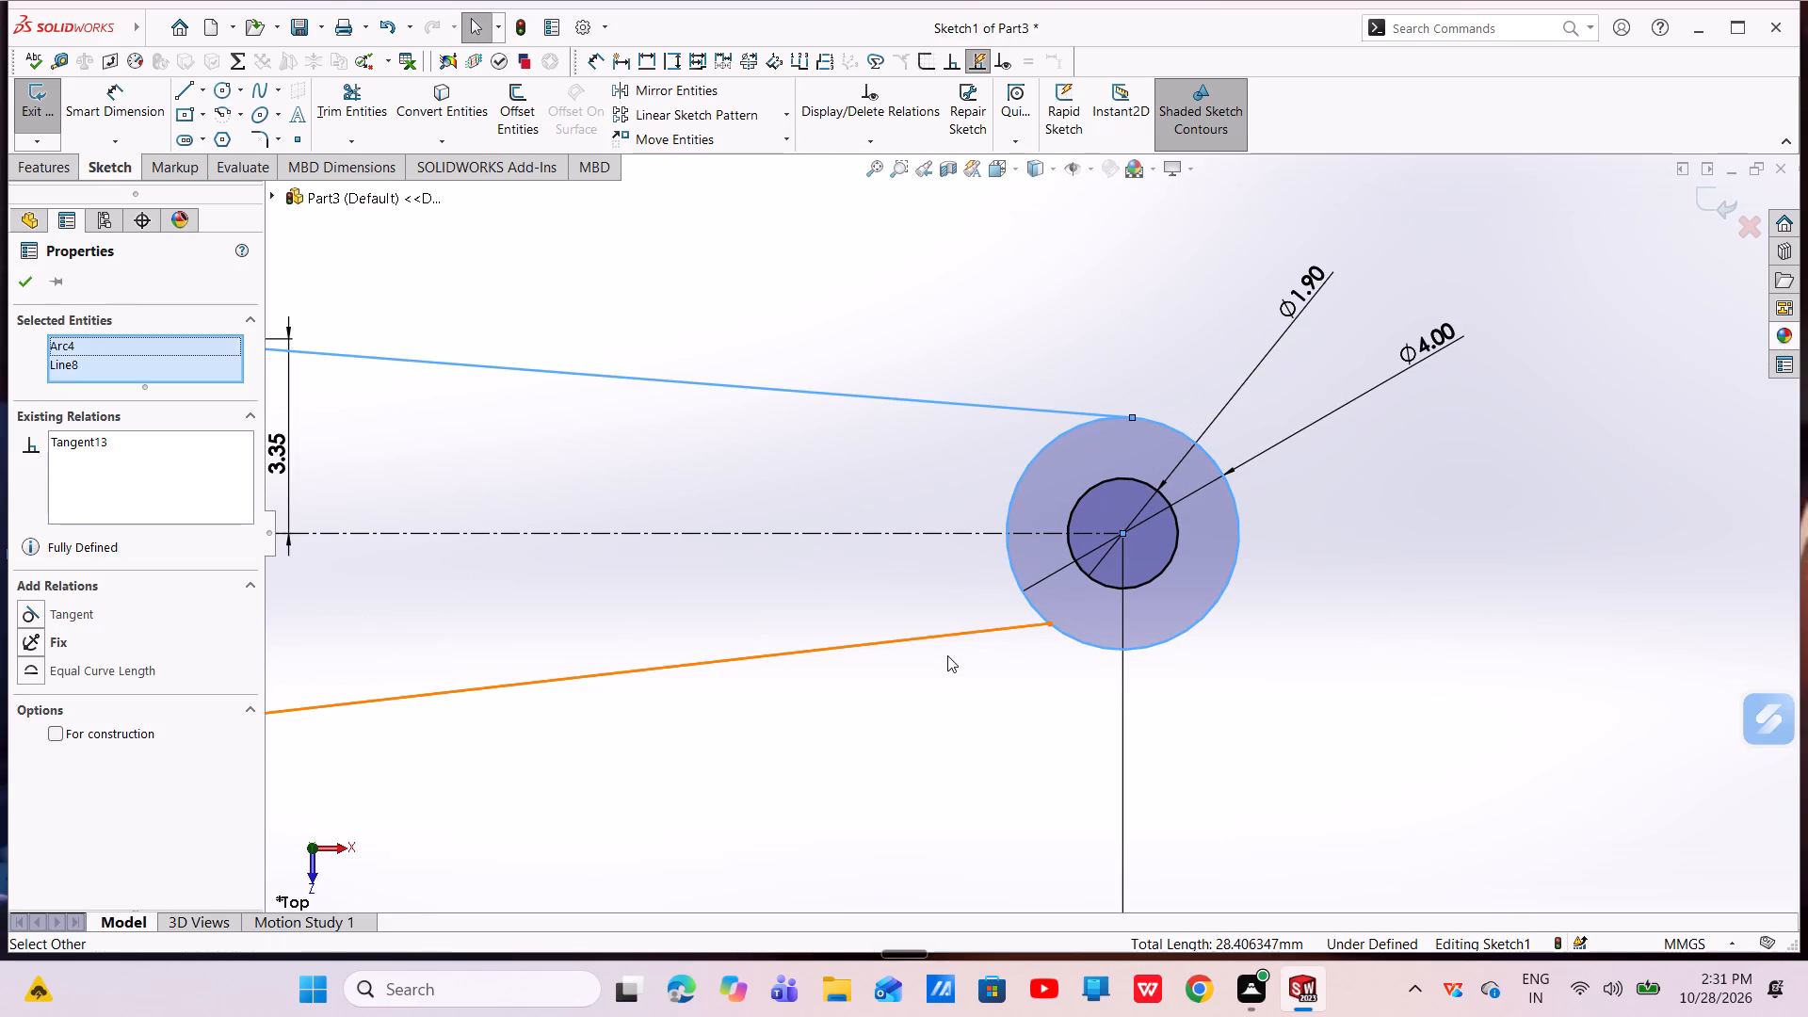
Make the lower sloped line on the +X side tangent to the outer circle at that end.
click(959, 638)
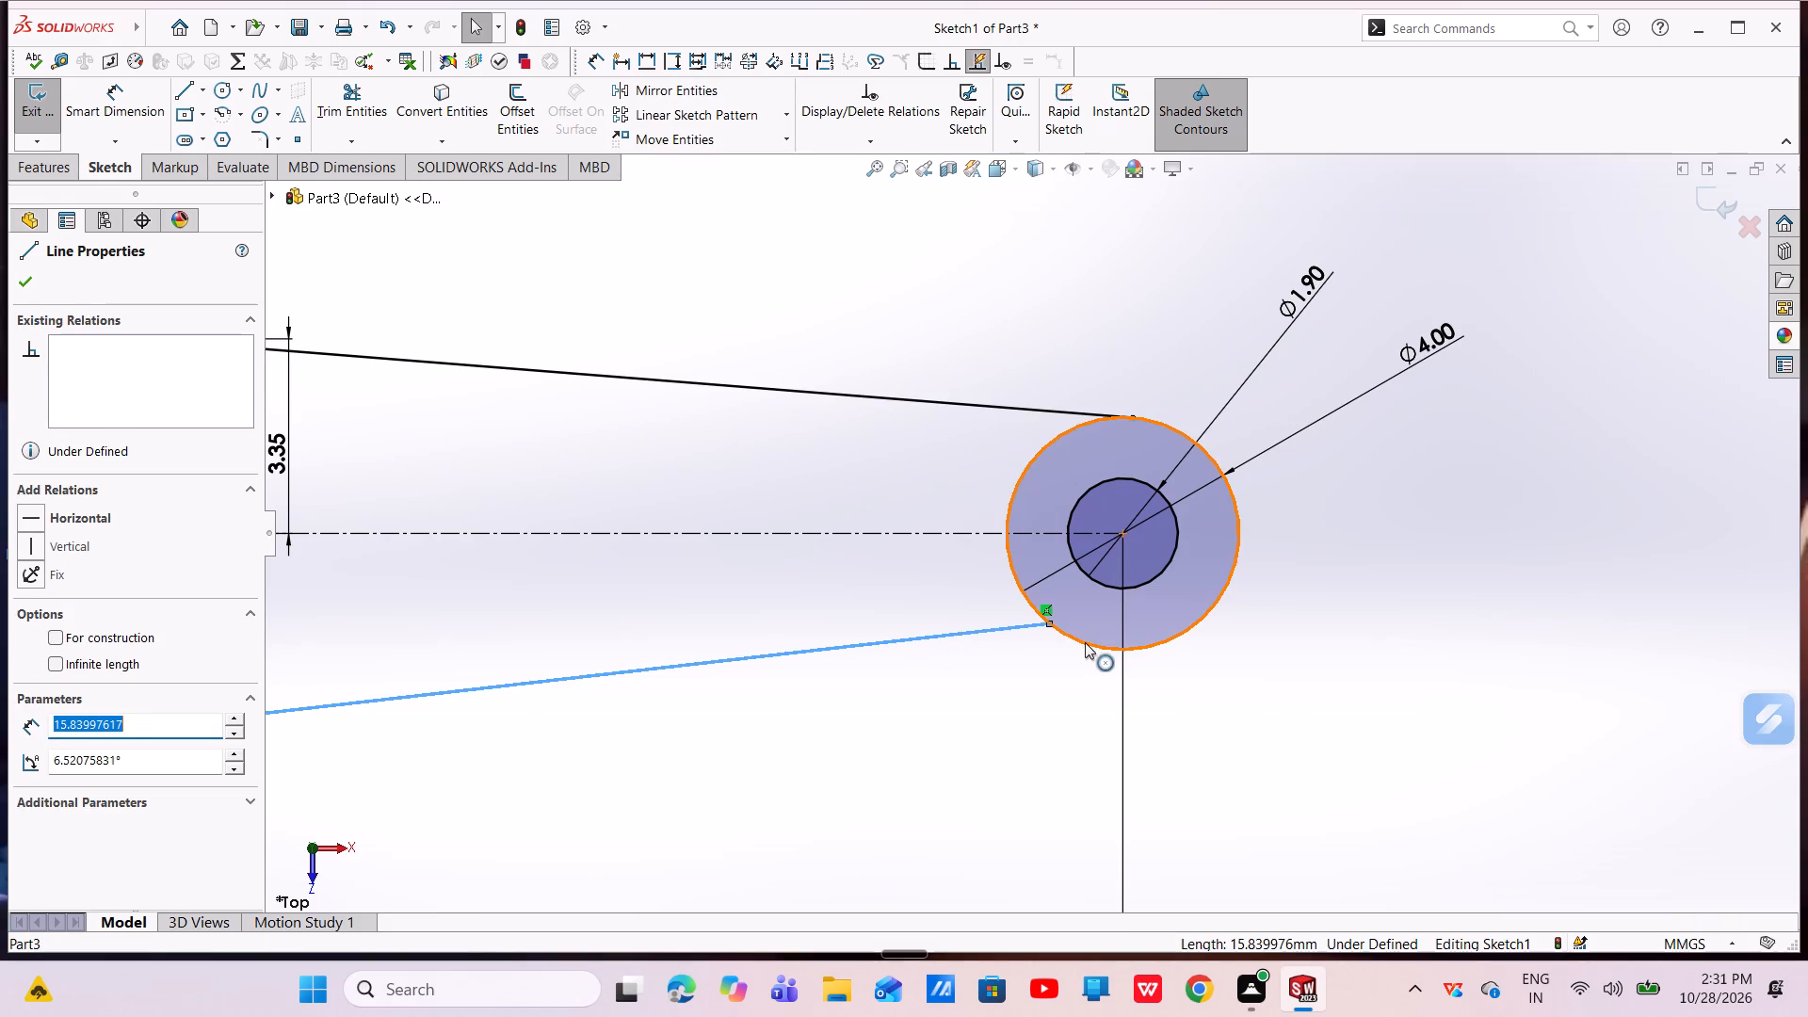
ctrl+click(1085, 642)
click(1144, 560)
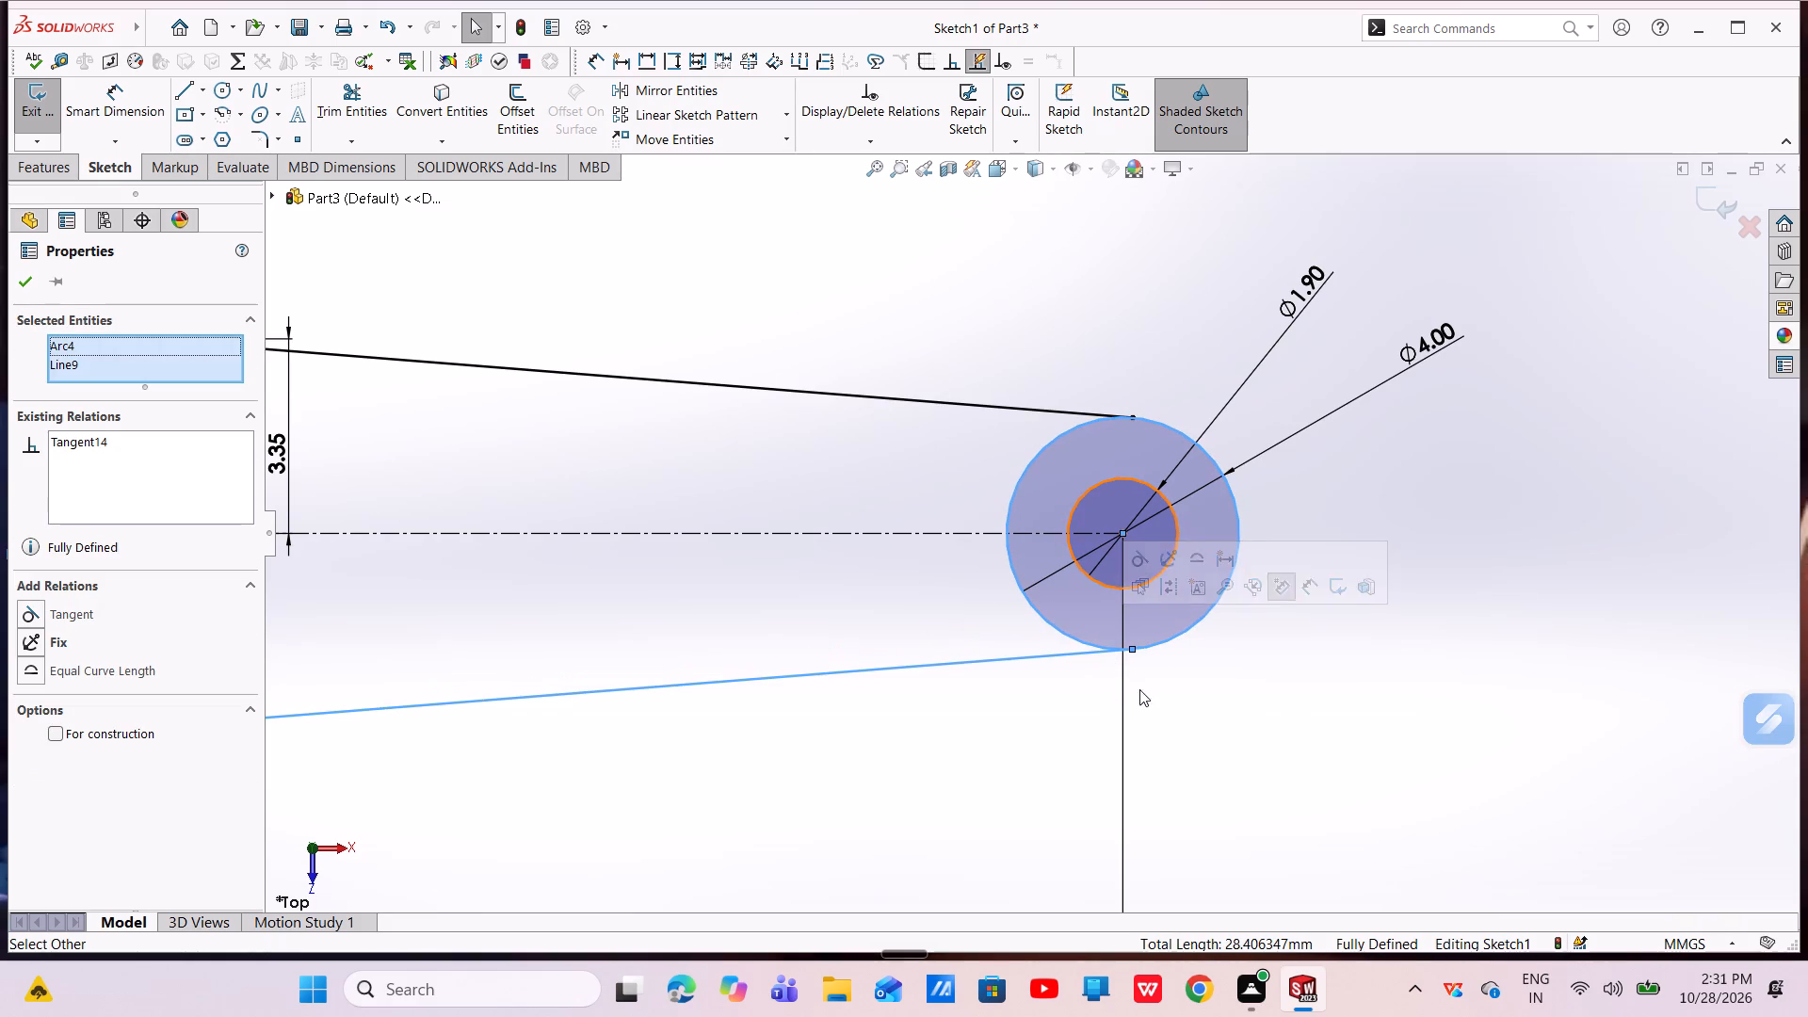
key(Escape)
key(Escape)
Trim away the part of the -X outer circle lying inside the rod profile between the sloped lines.
scroll(1292, 697, up, 5)
scroll(1114, 638, up, 3)
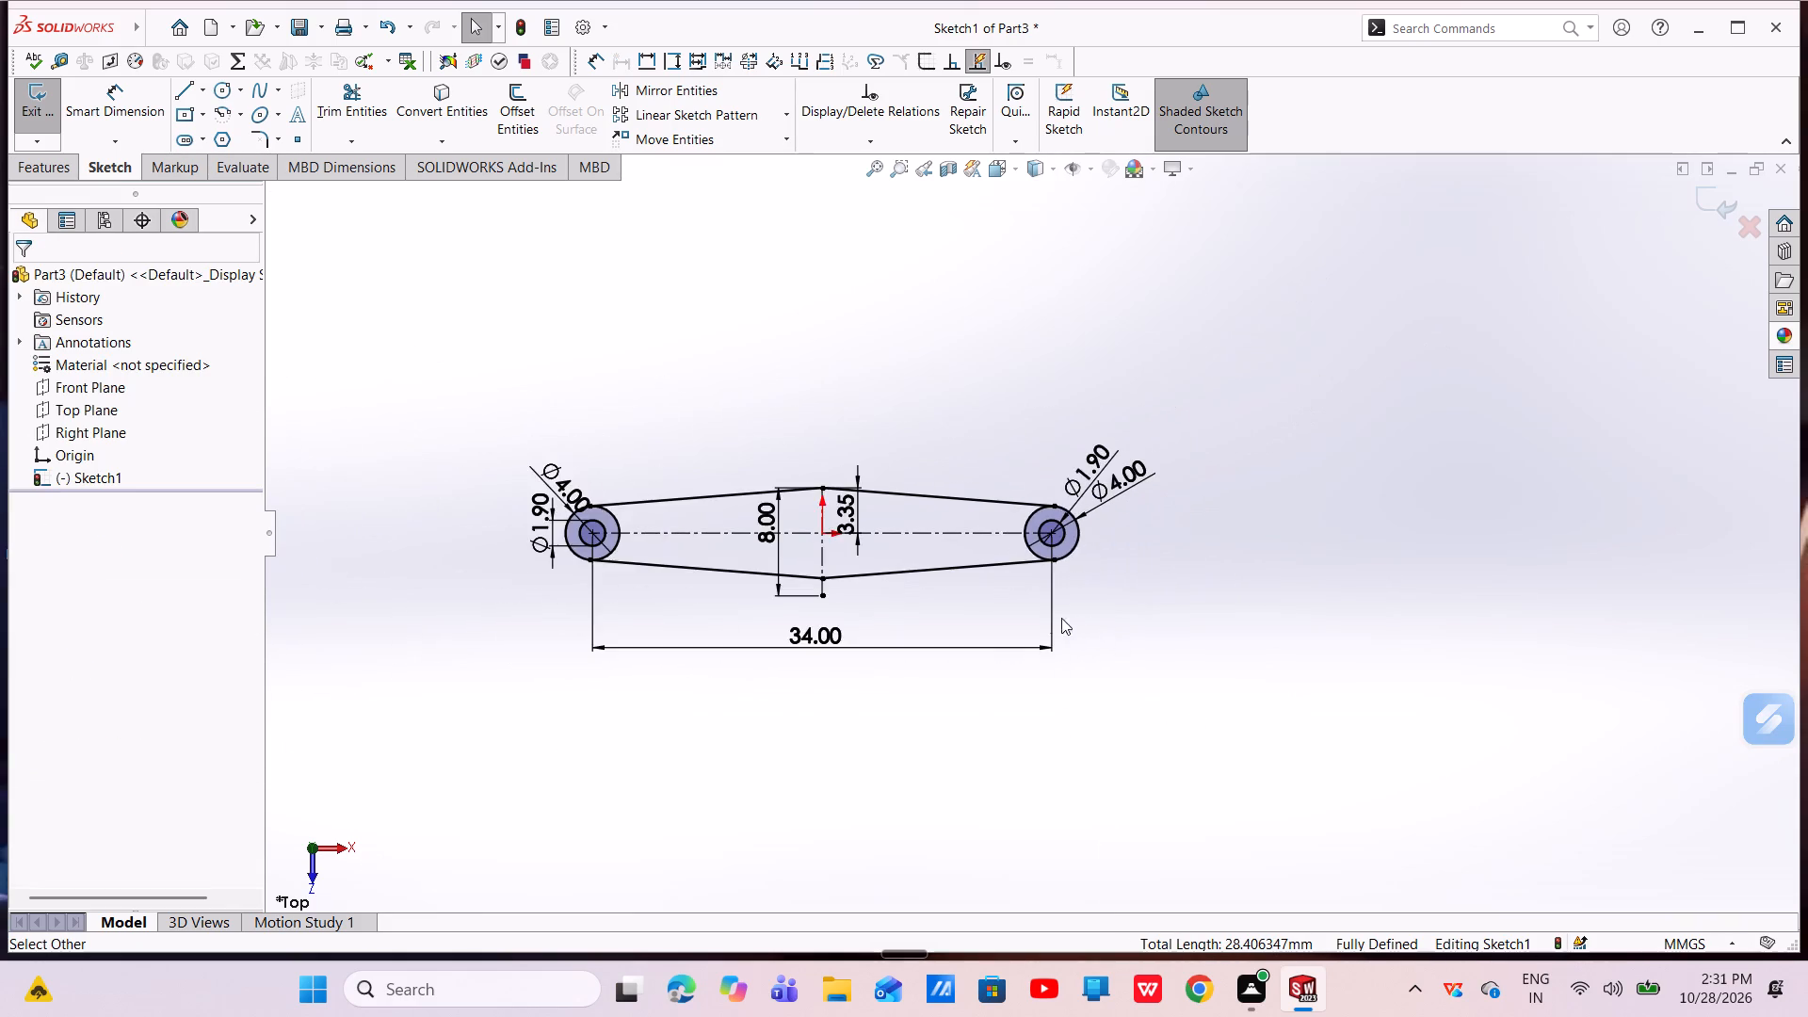
scroll(1034, 618, down, 2)
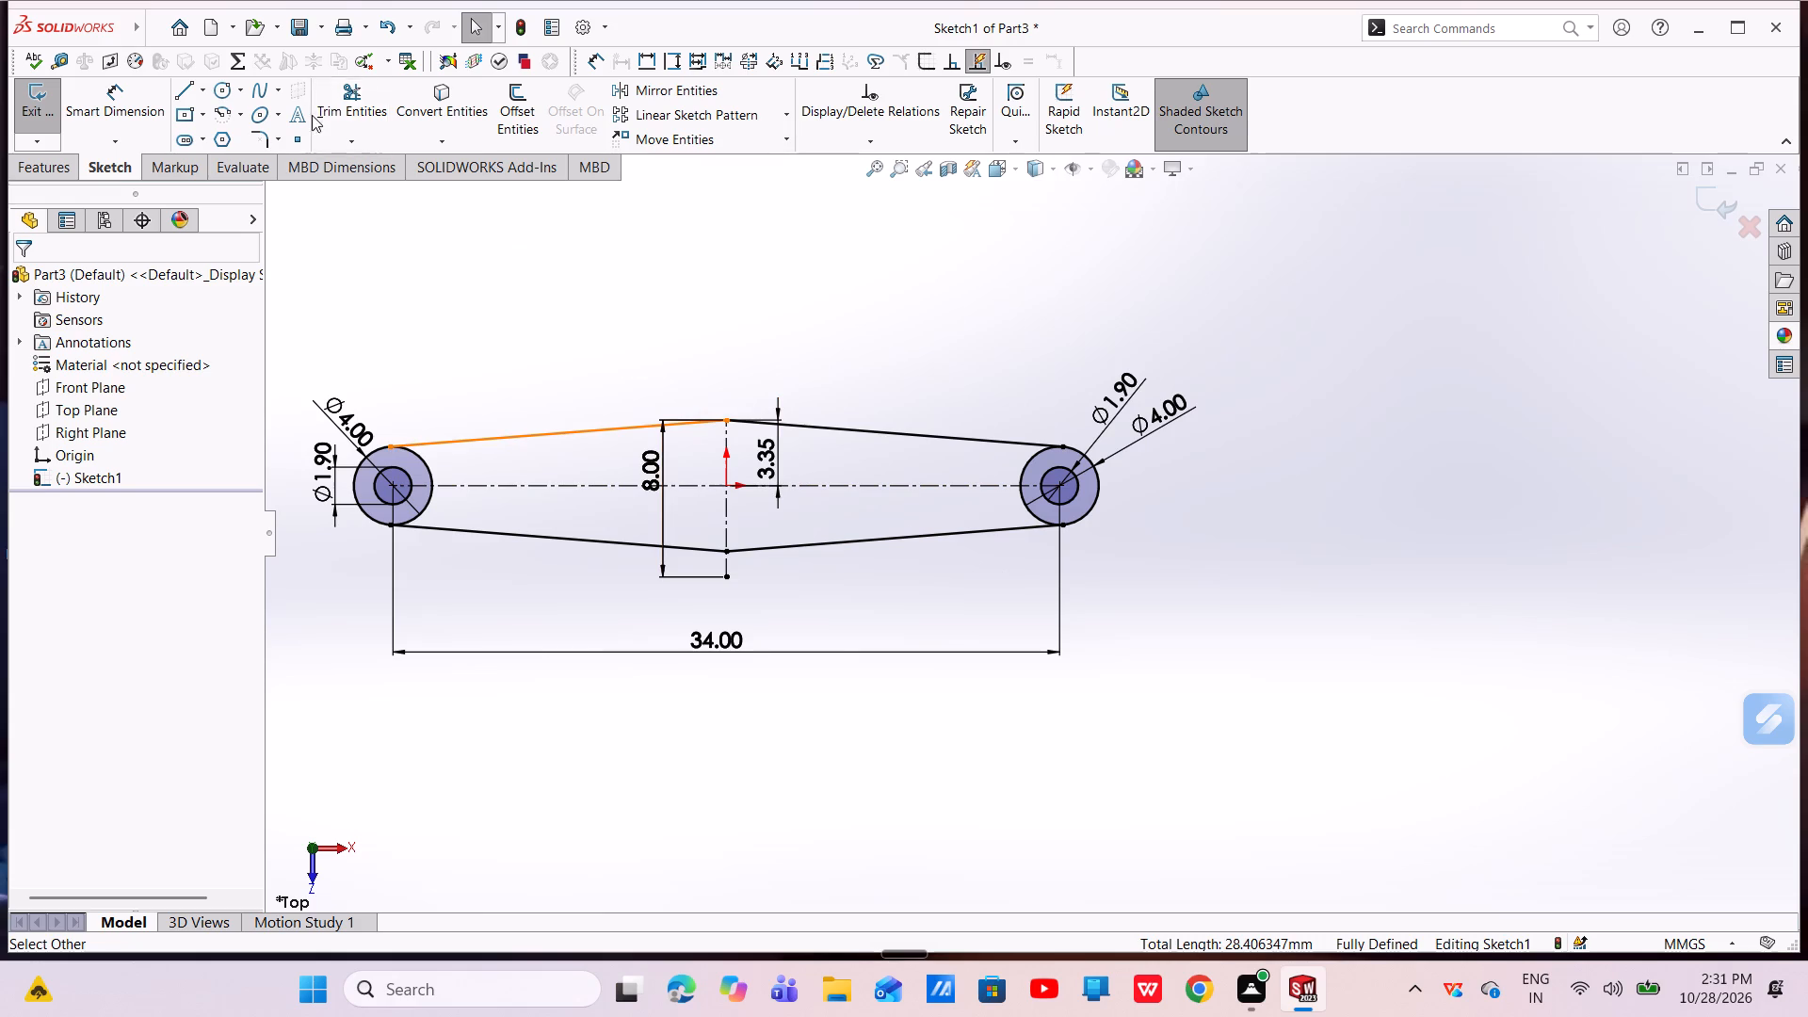
click(368, 104)
scroll(466, 466, down, 7)
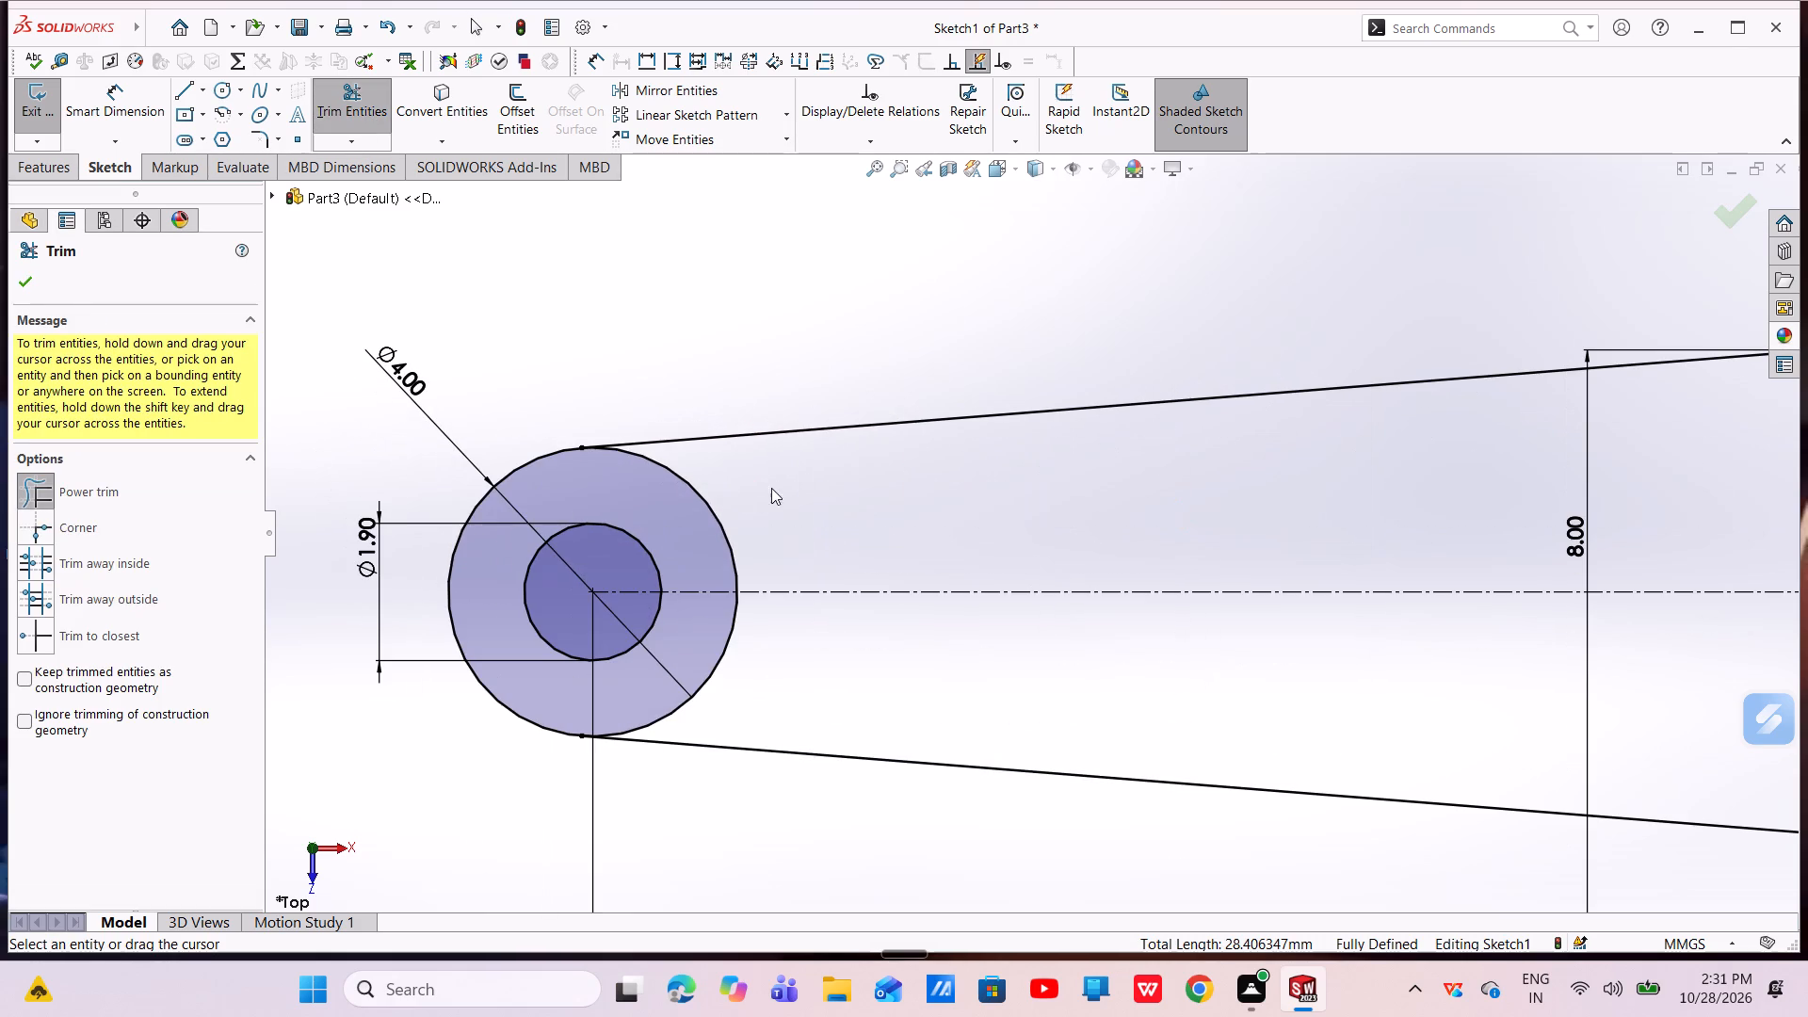
drag(771, 488, 718, 565)
drag(767, 684, 704, 634)
scroll(819, 638, up, 3)
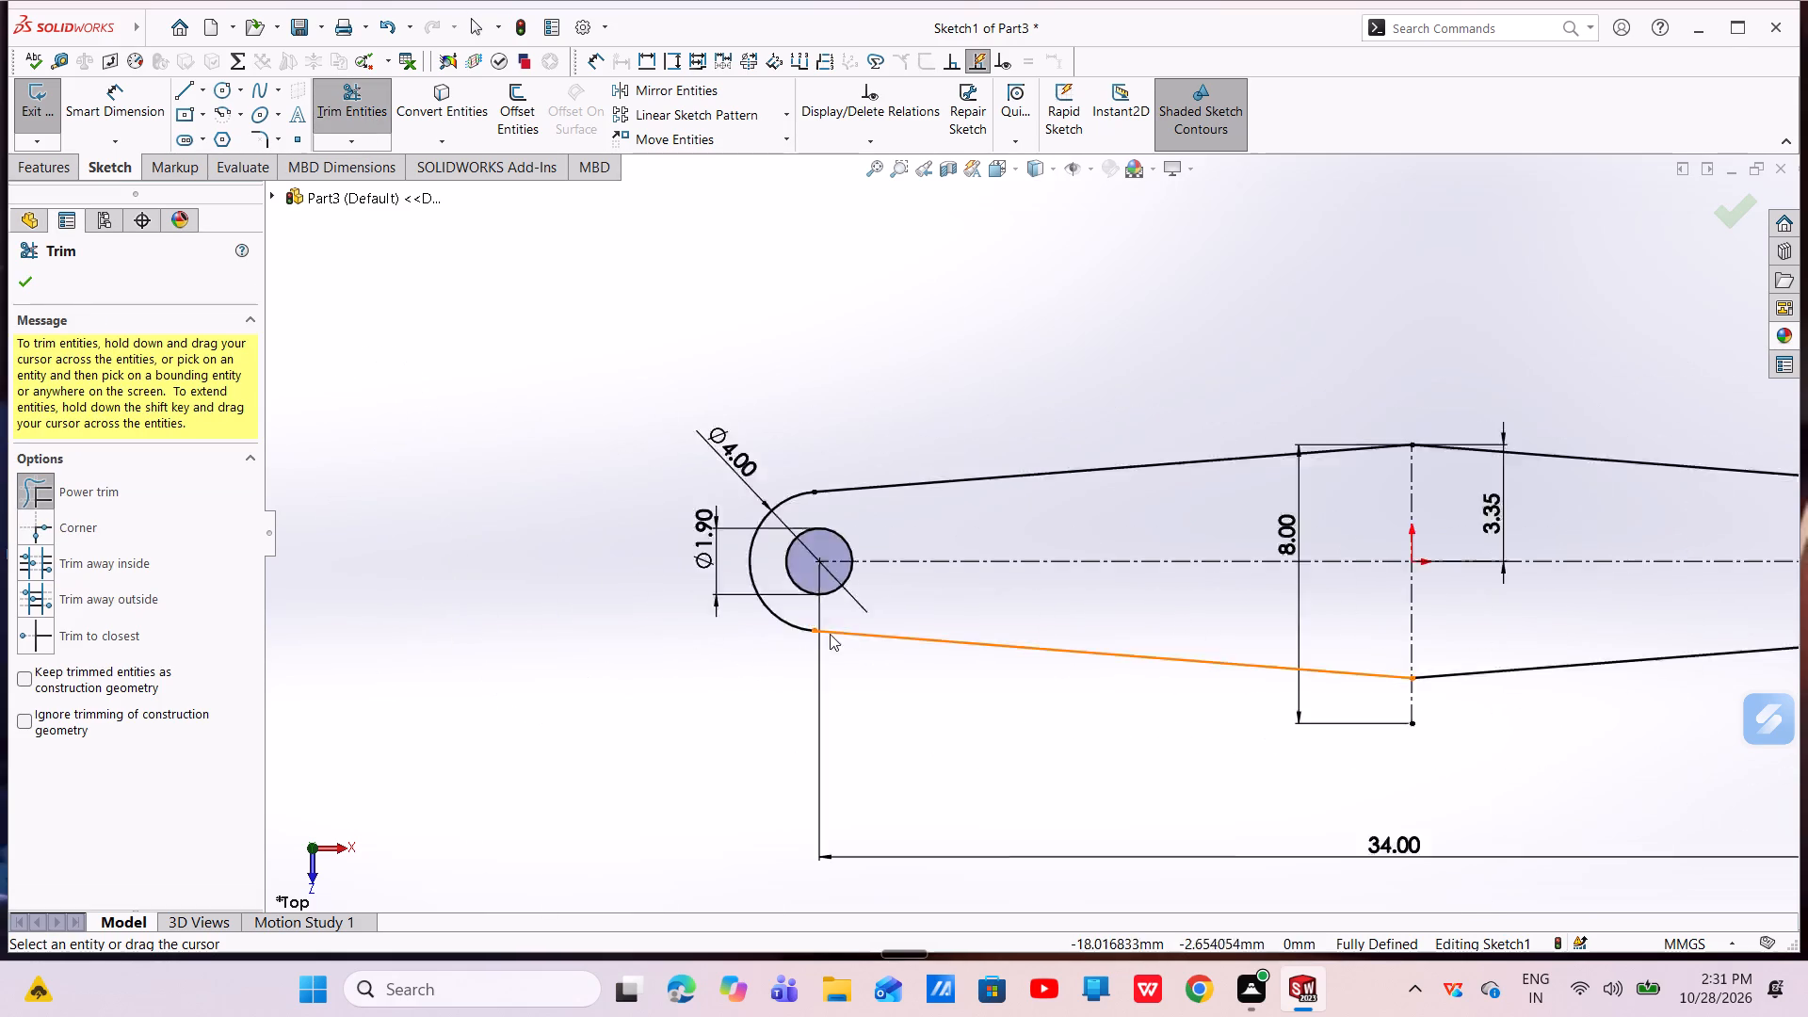
Trim away the part of the +X outer circle lying inside the rod profile between the sloped lines.
scroll(830, 634, up, 6)
scroll(1419, 525, down, 7)
drag(1049, 528, 1050, 529)
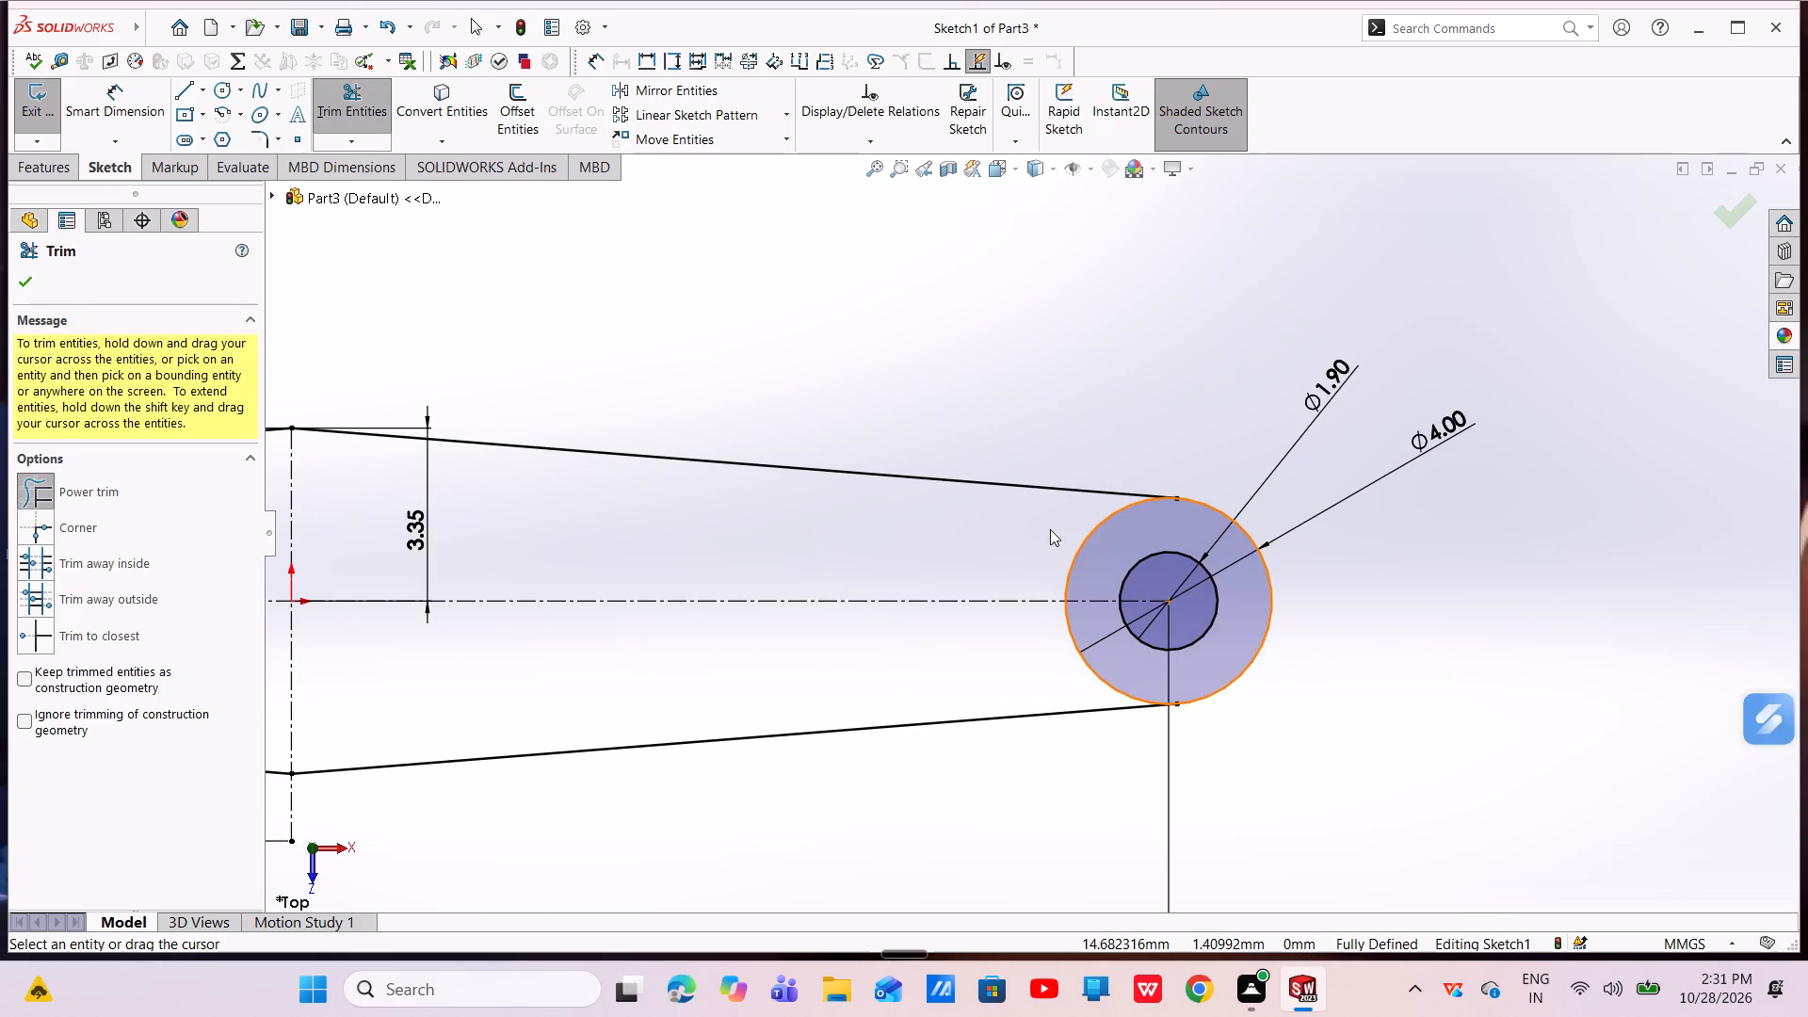
drag(1050, 529, 1090, 549)
drag(987, 657, 1078, 644)
scroll(1012, 643, up, 7)
key(Escape)
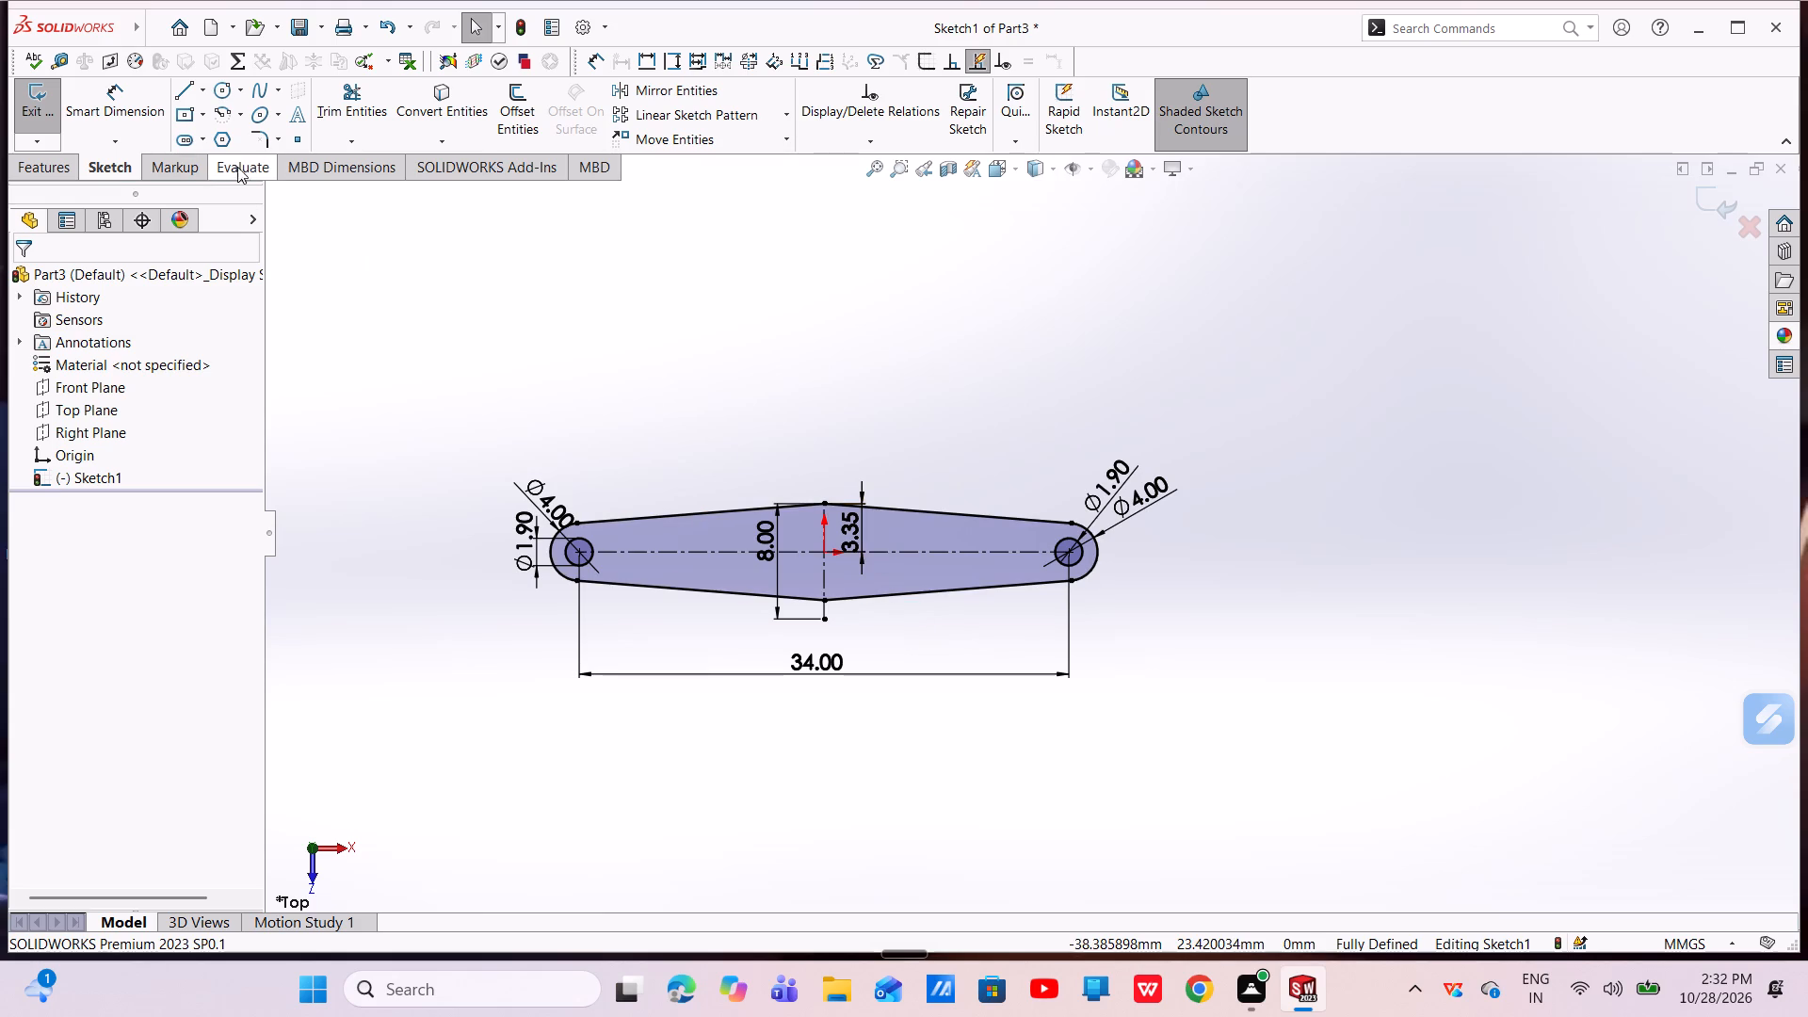
Fillet the upper and lower mid vertices of the rod profile with a 2.5 mm radius.
click(266, 144)
key(BackSpace)
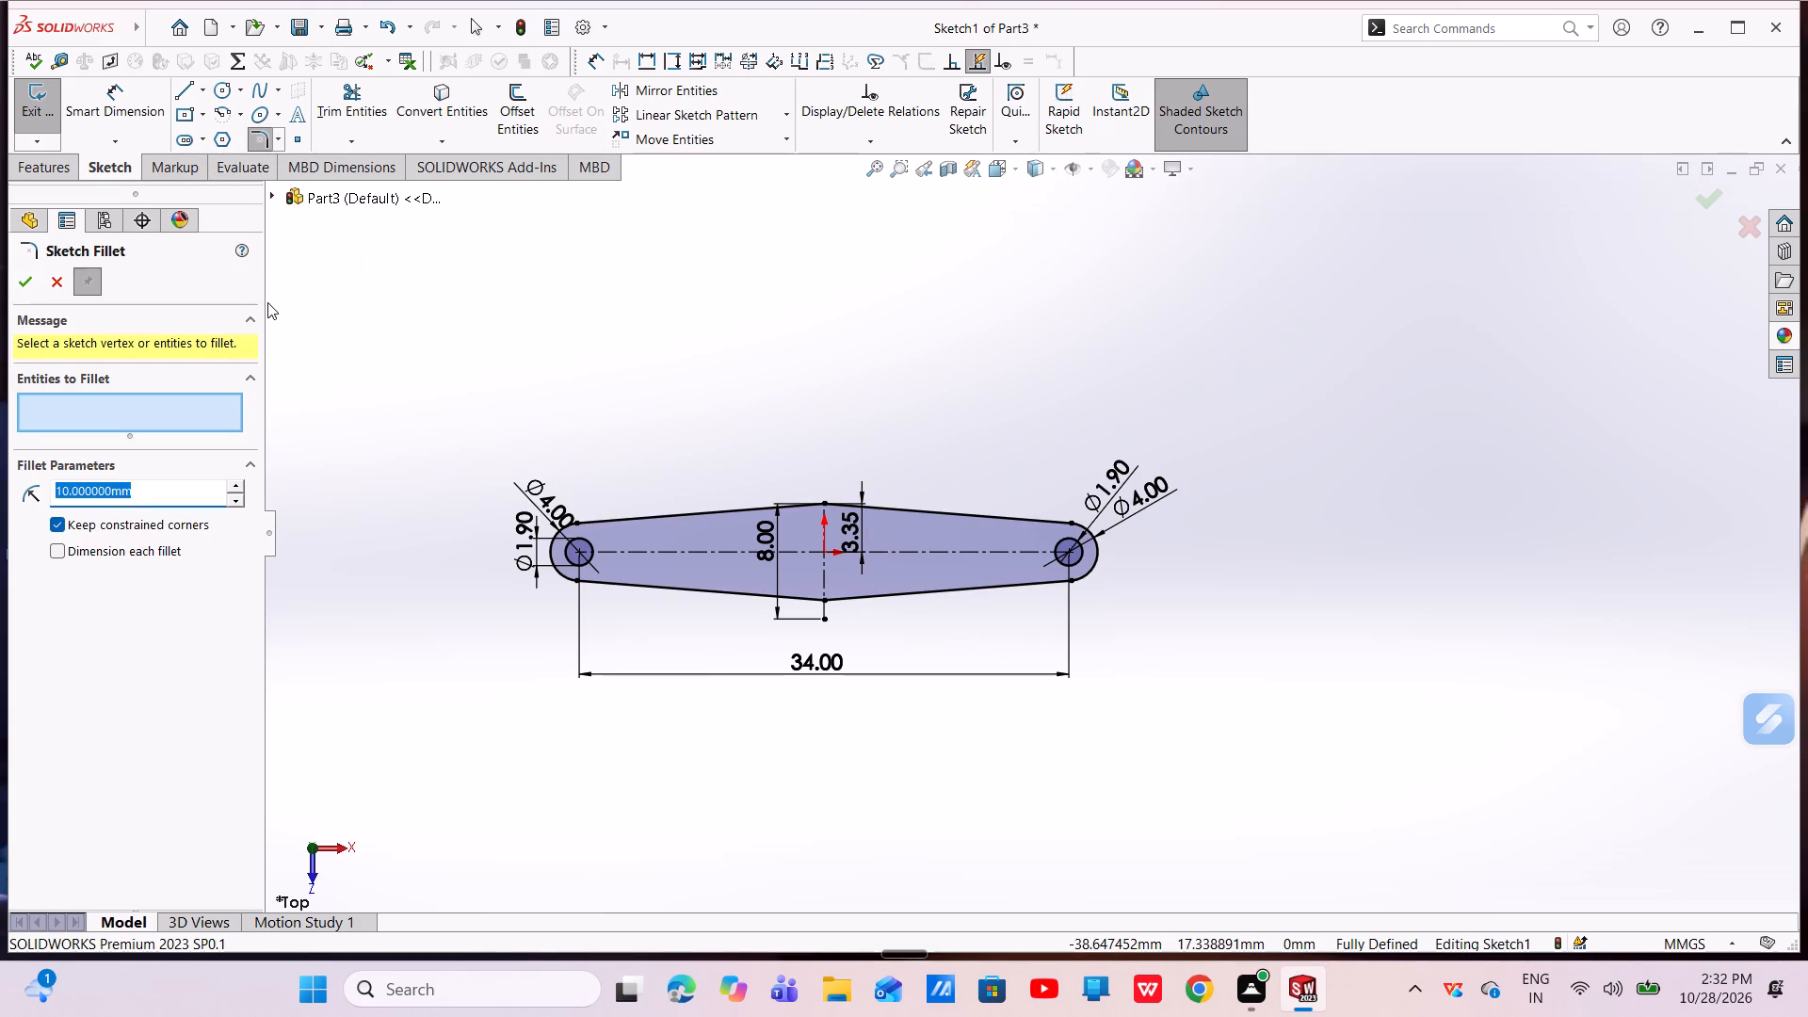
text(2.5)
key(Return)
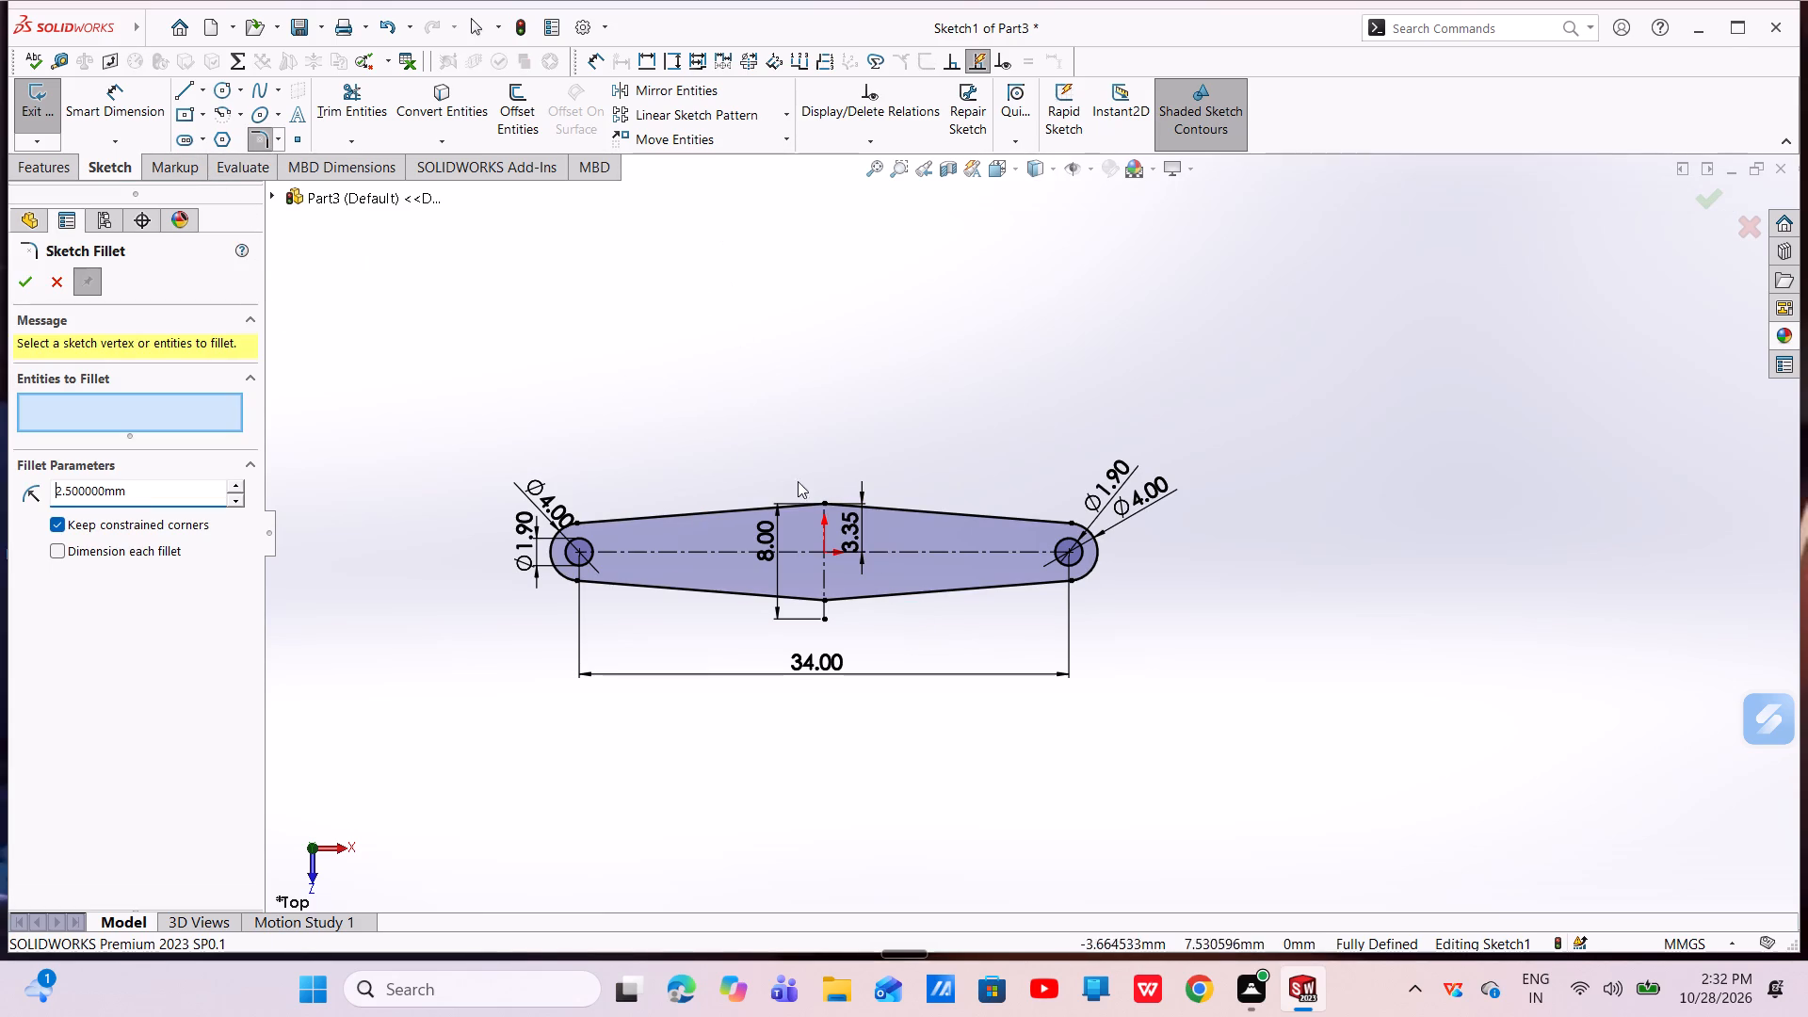
scroll(852, 520, down, 12)
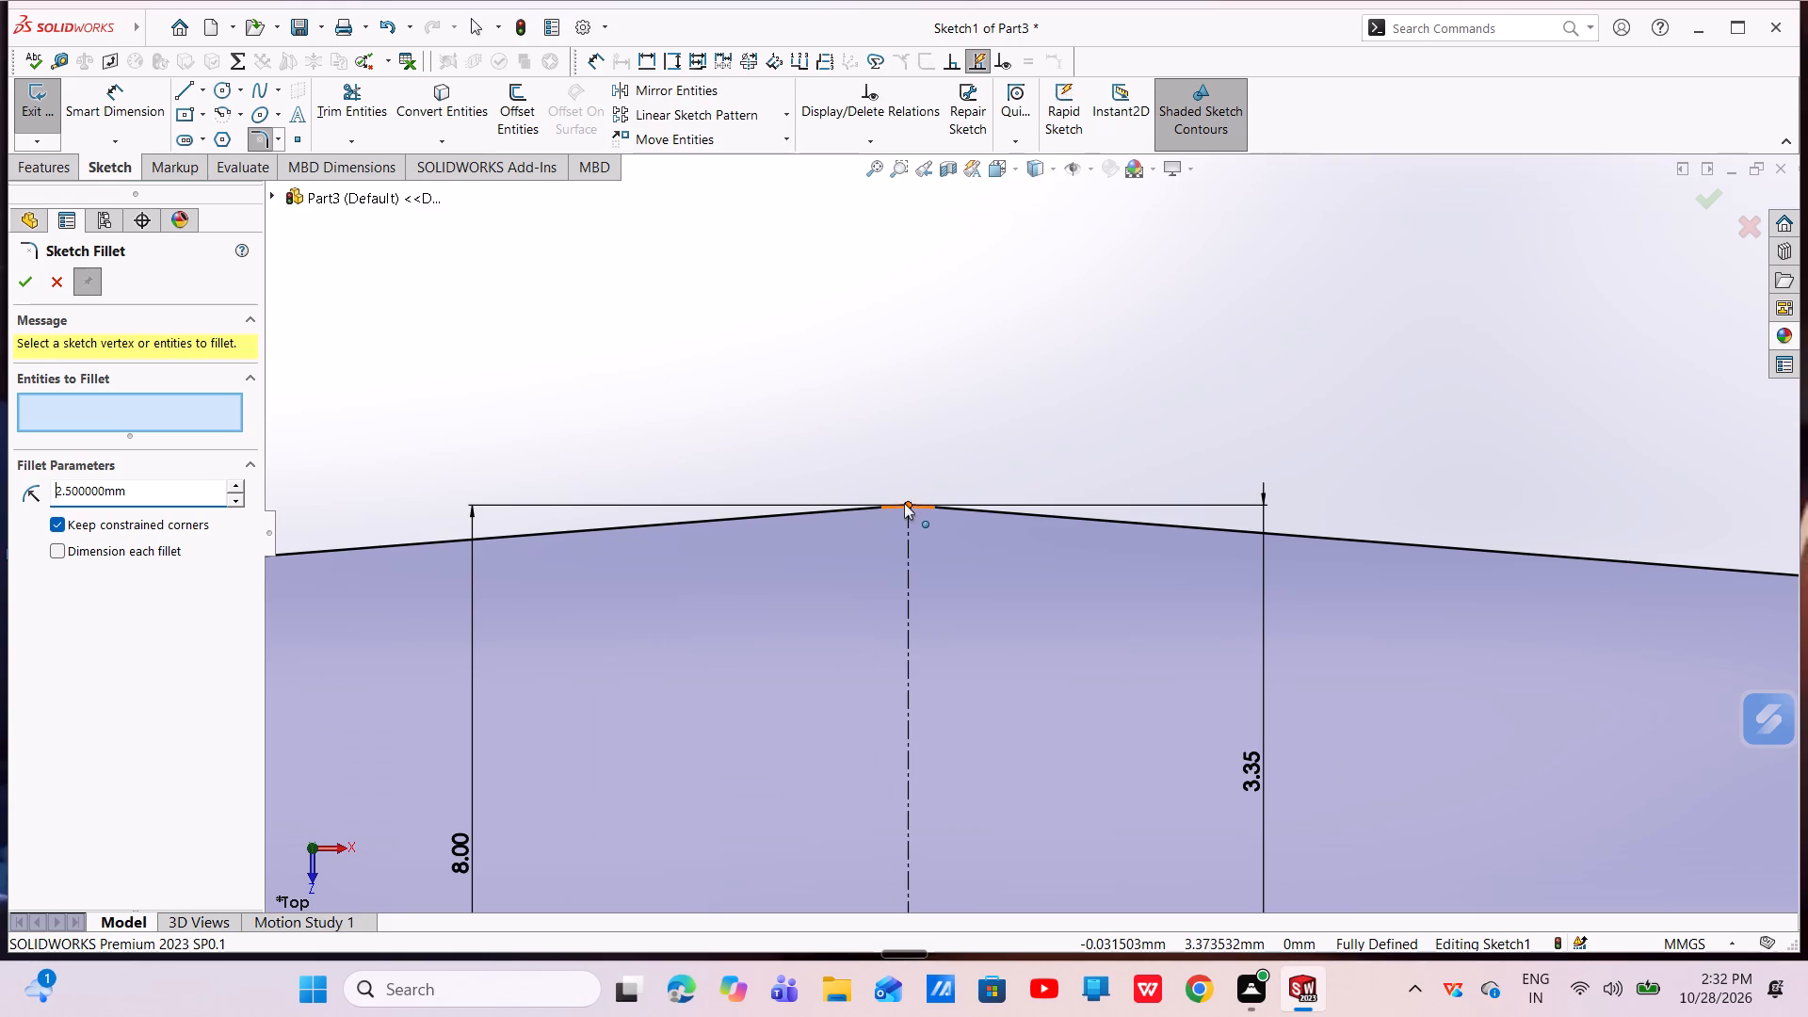
click(911, 506)
scroll(906, 561, up, 7)
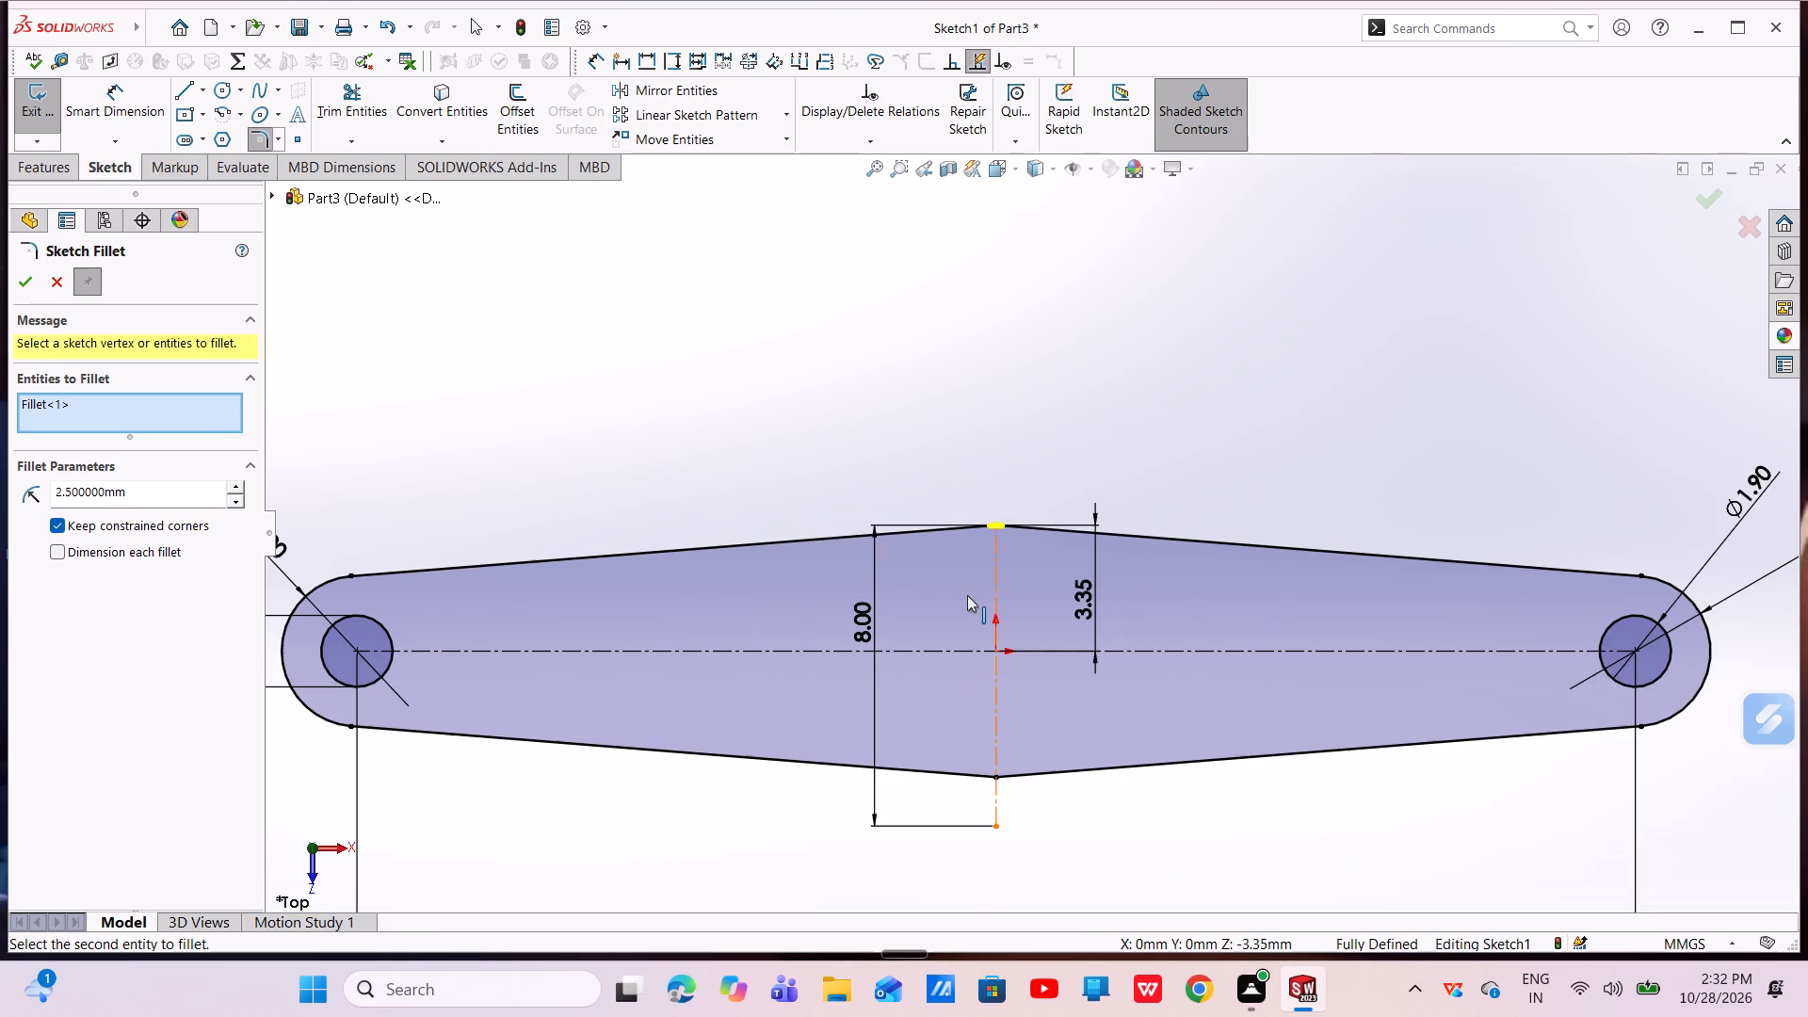
scroll(1013, 661, up, 2)
scroll(1005, 685, down, 8)
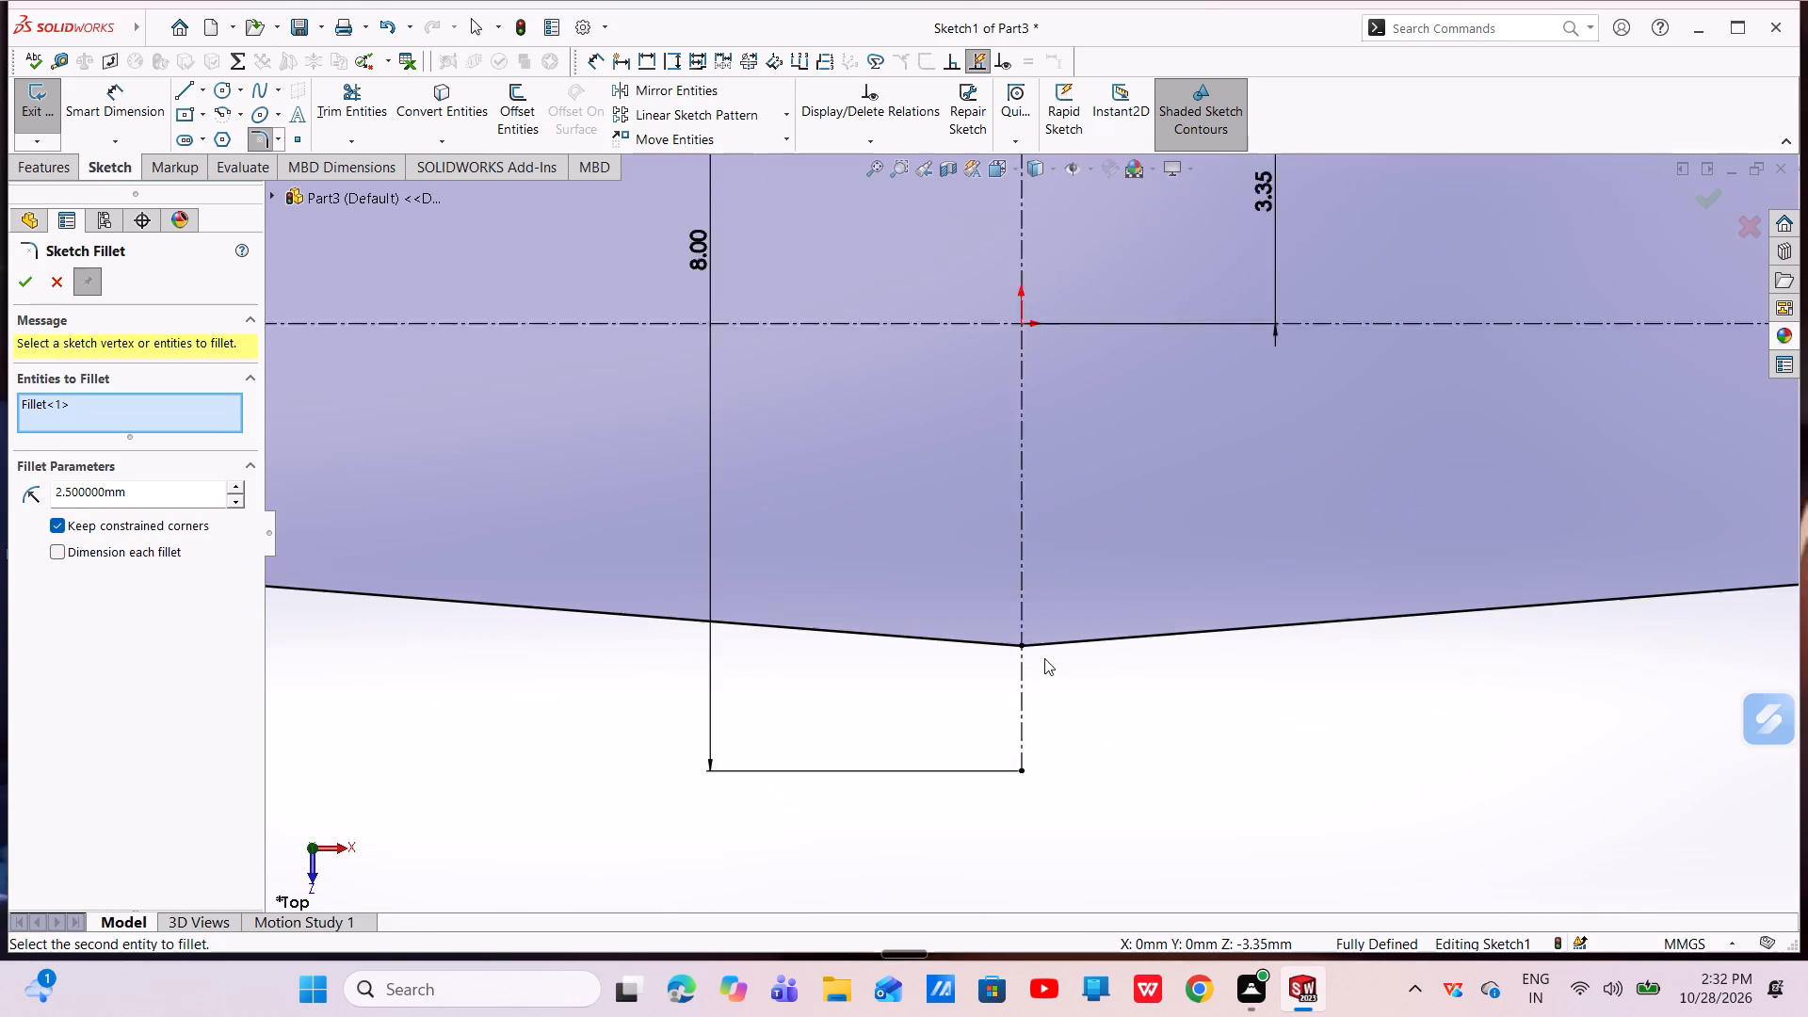
scroll(1044, 658, down, 3)
click(994, 600)
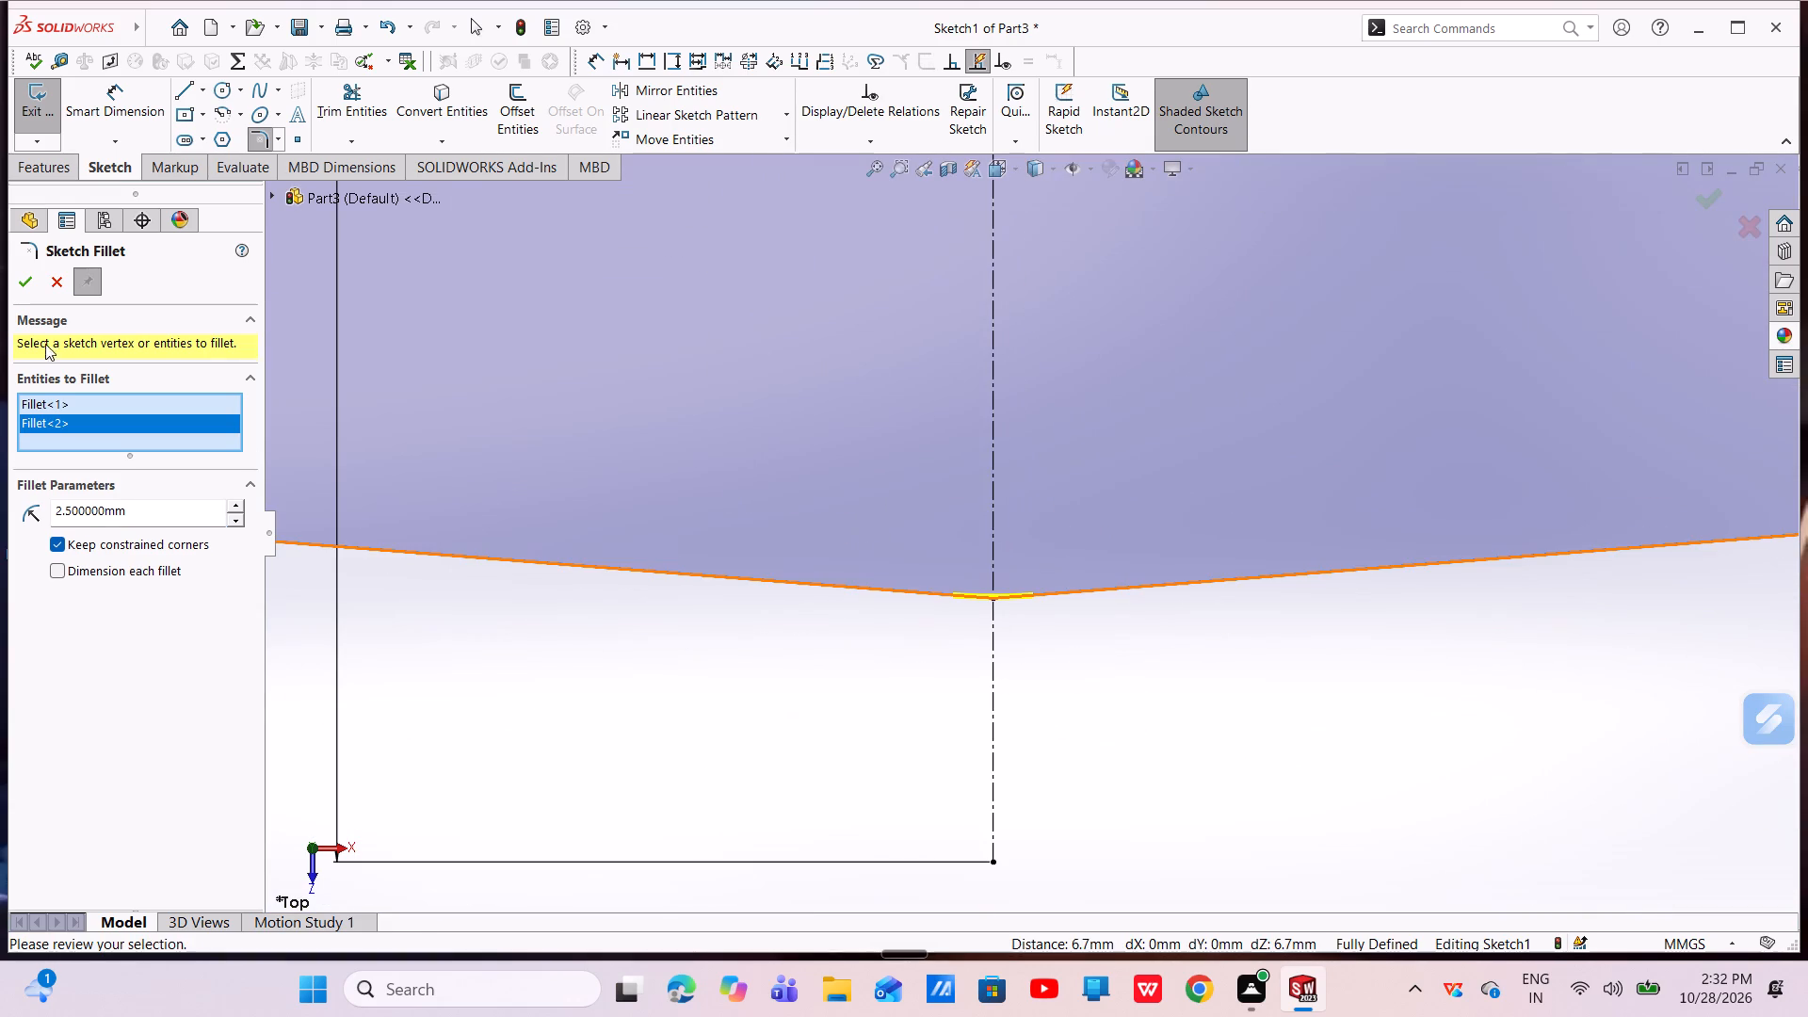
click(34, 285)
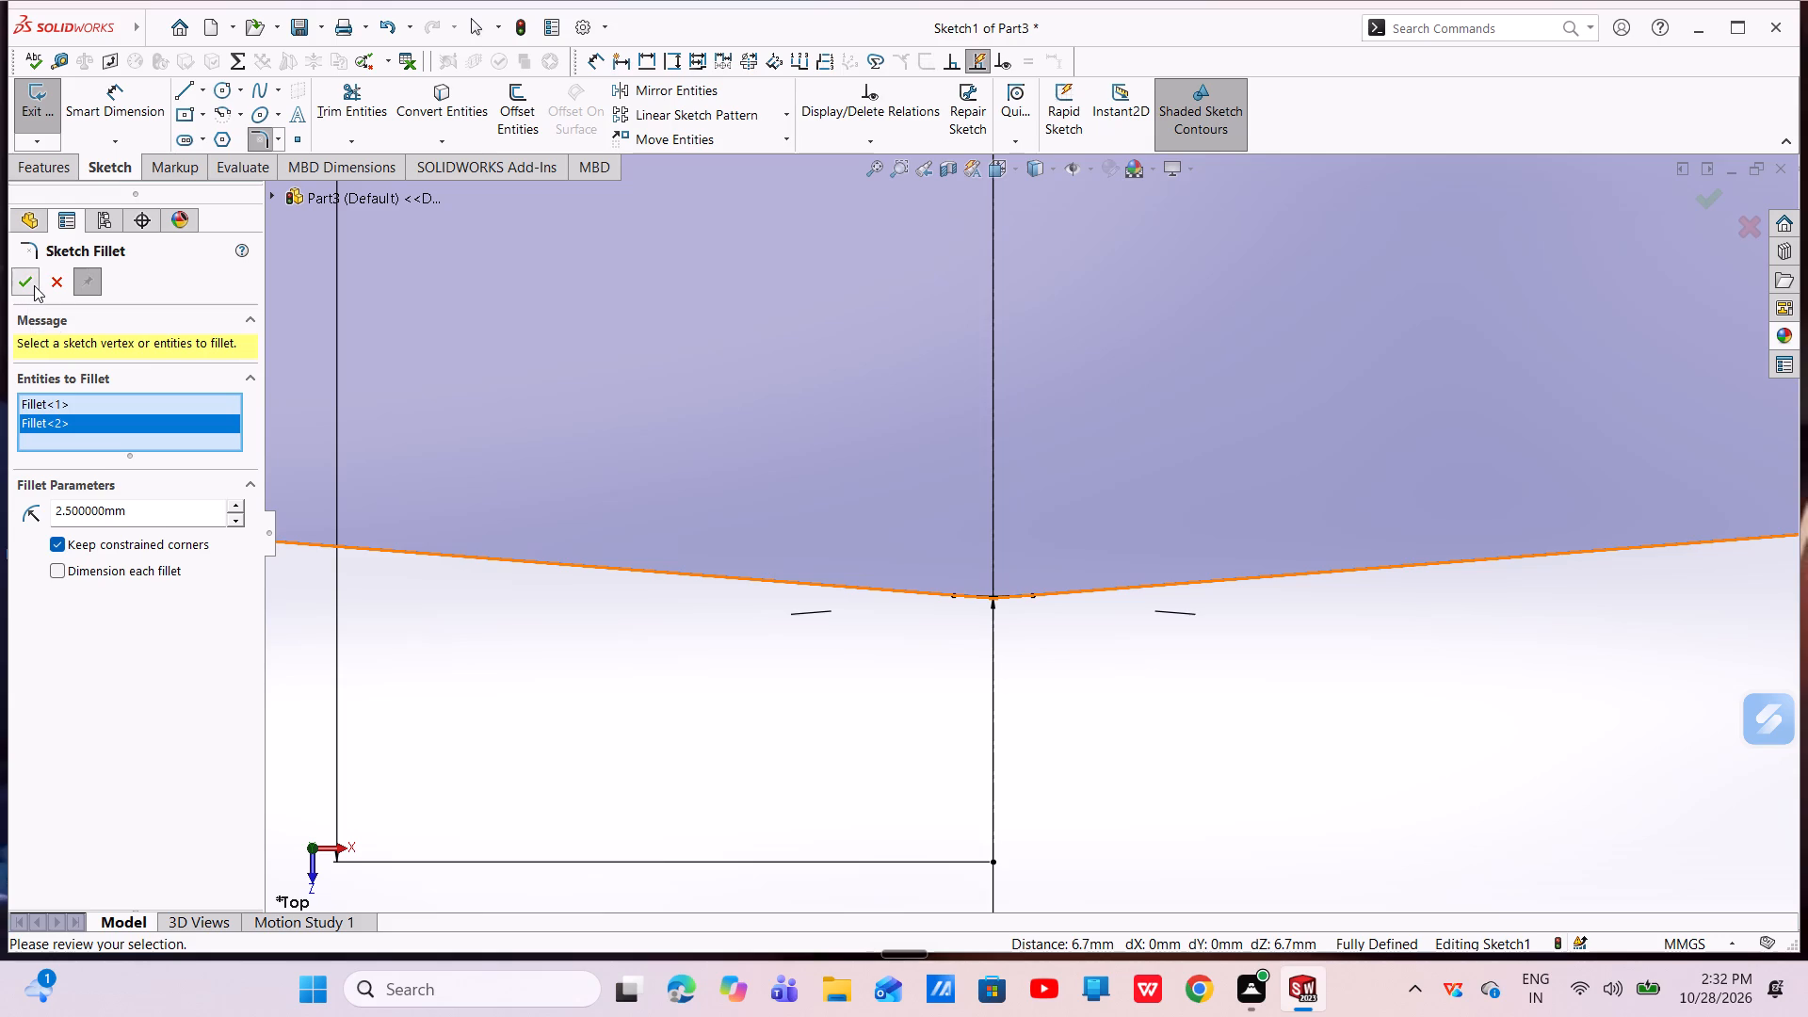
scroll(940, 550, up, 9)
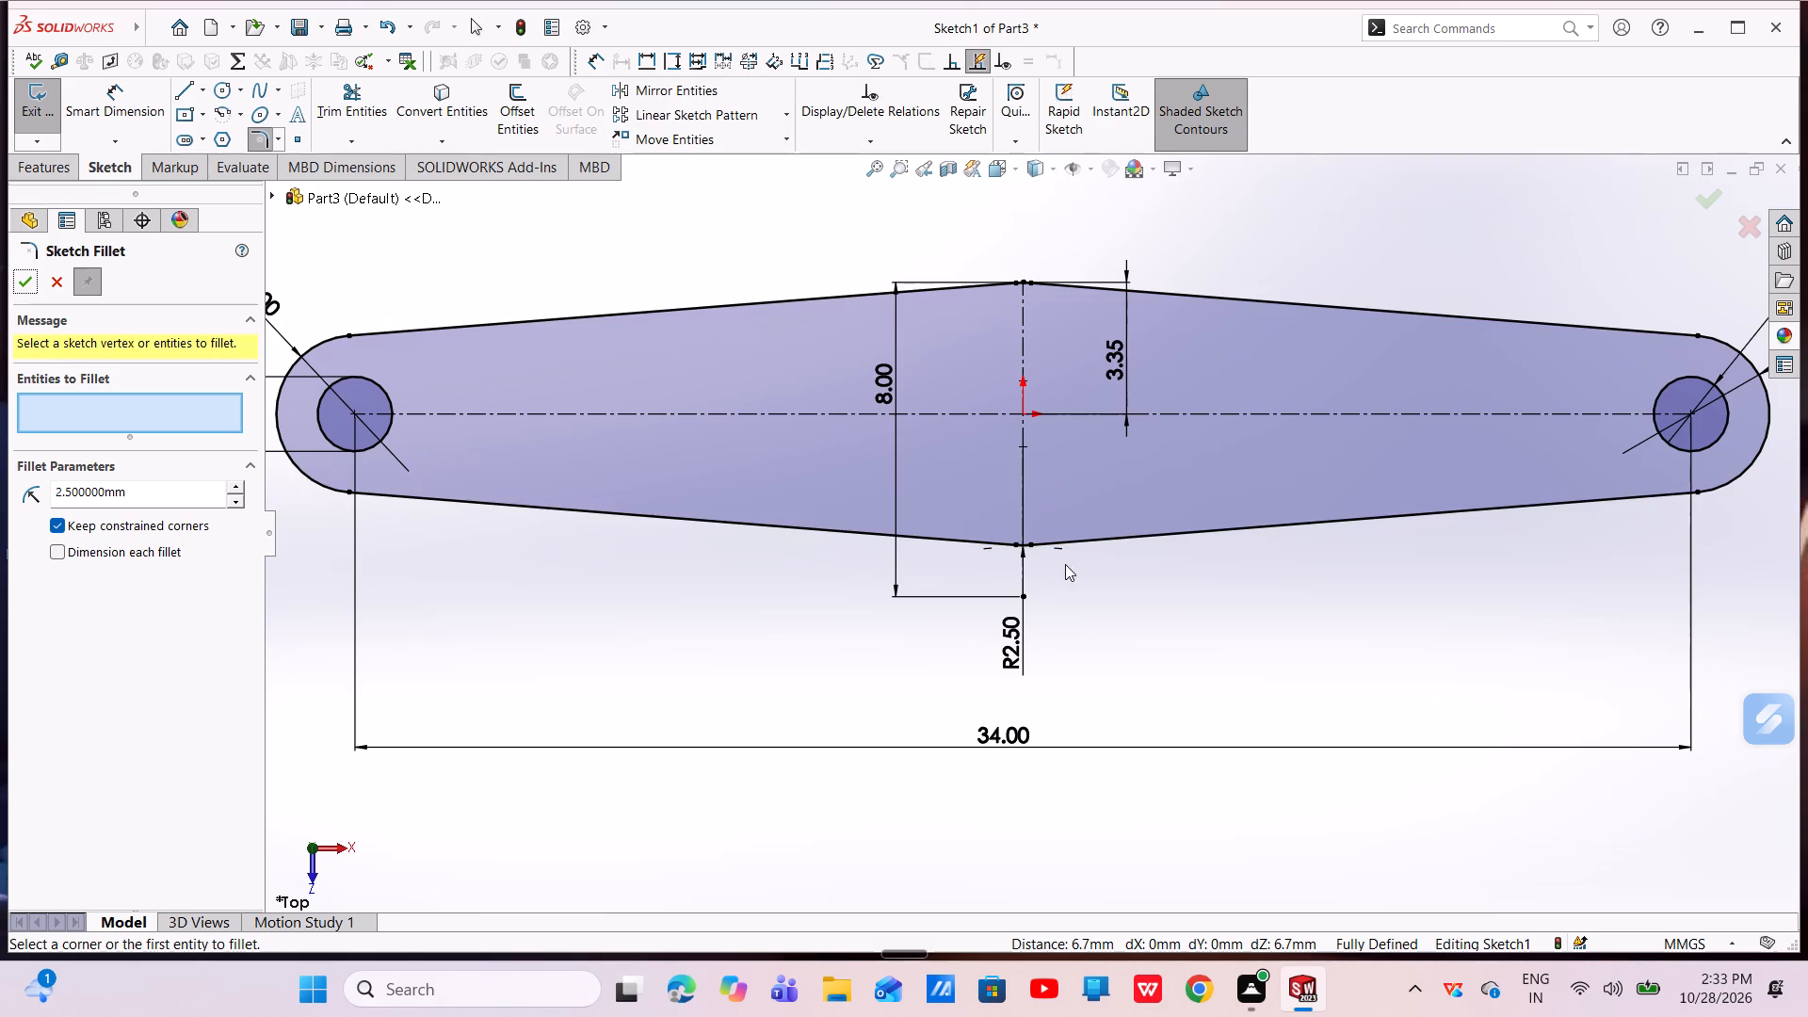
click(33, 284)
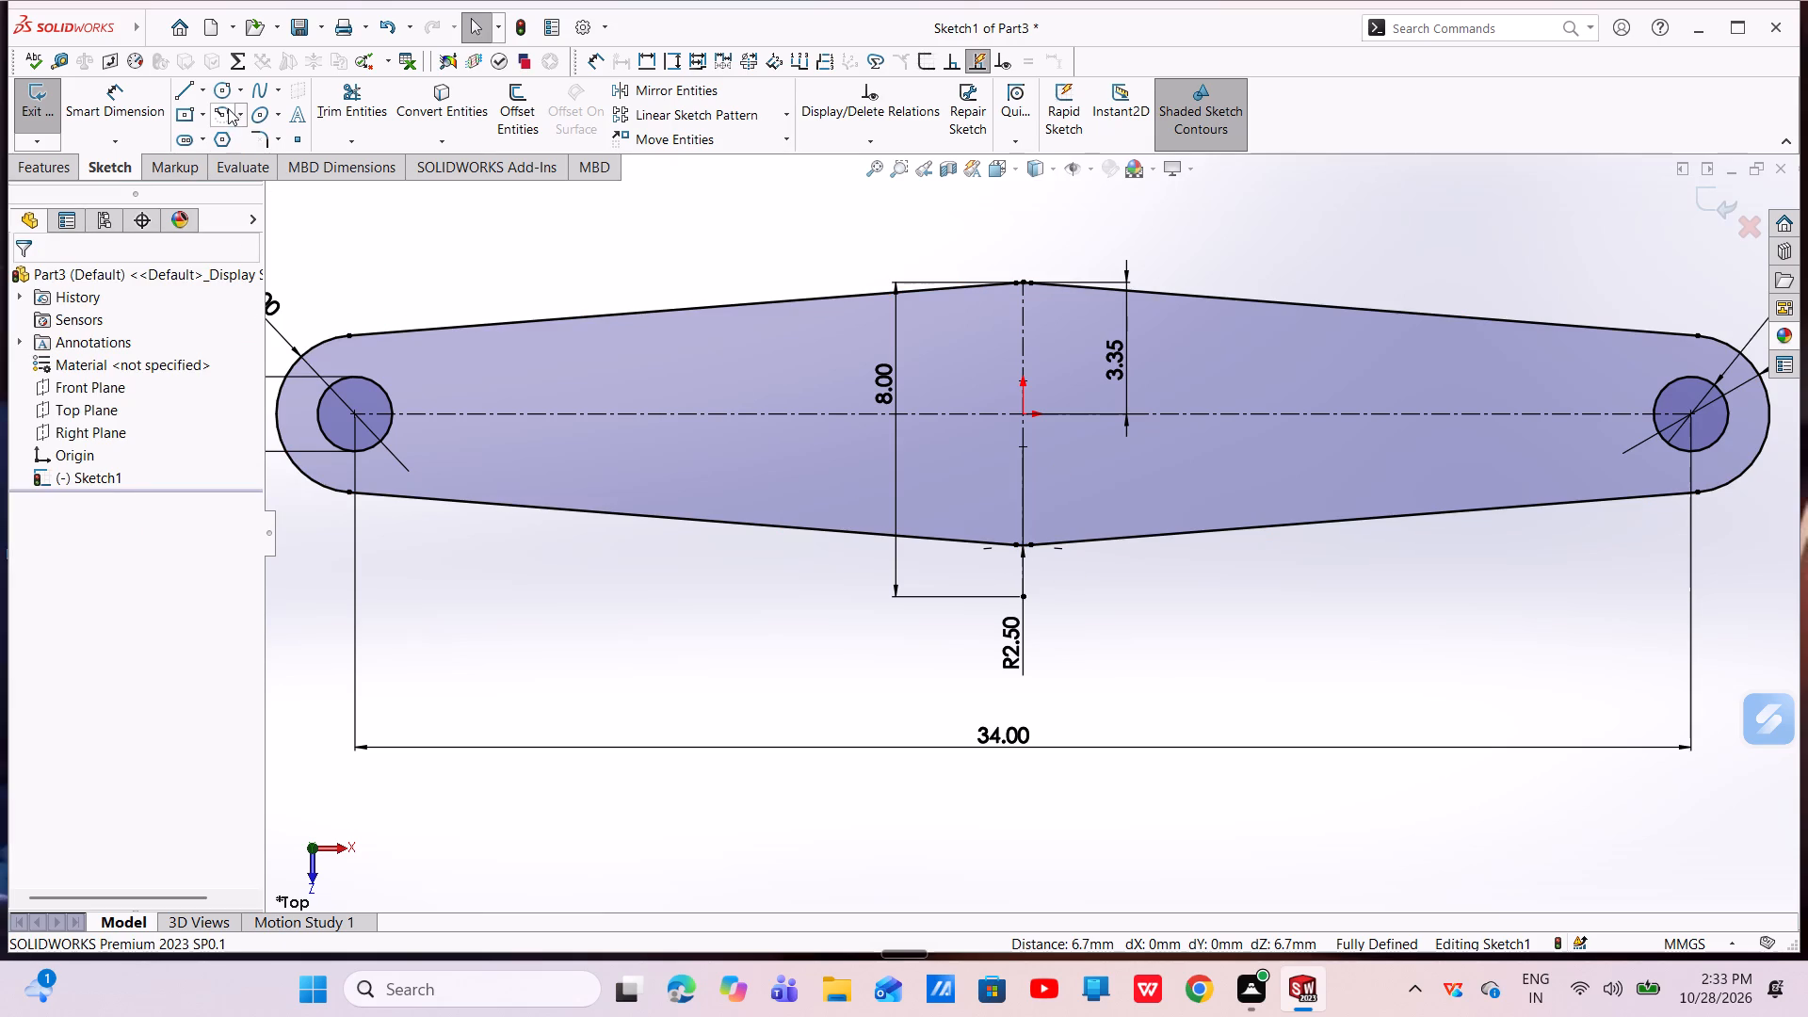
Sketch a circle about 1 mm in diameter centred on the vertical centreline, about 1.74 mm below the origin.
click(225, 99)
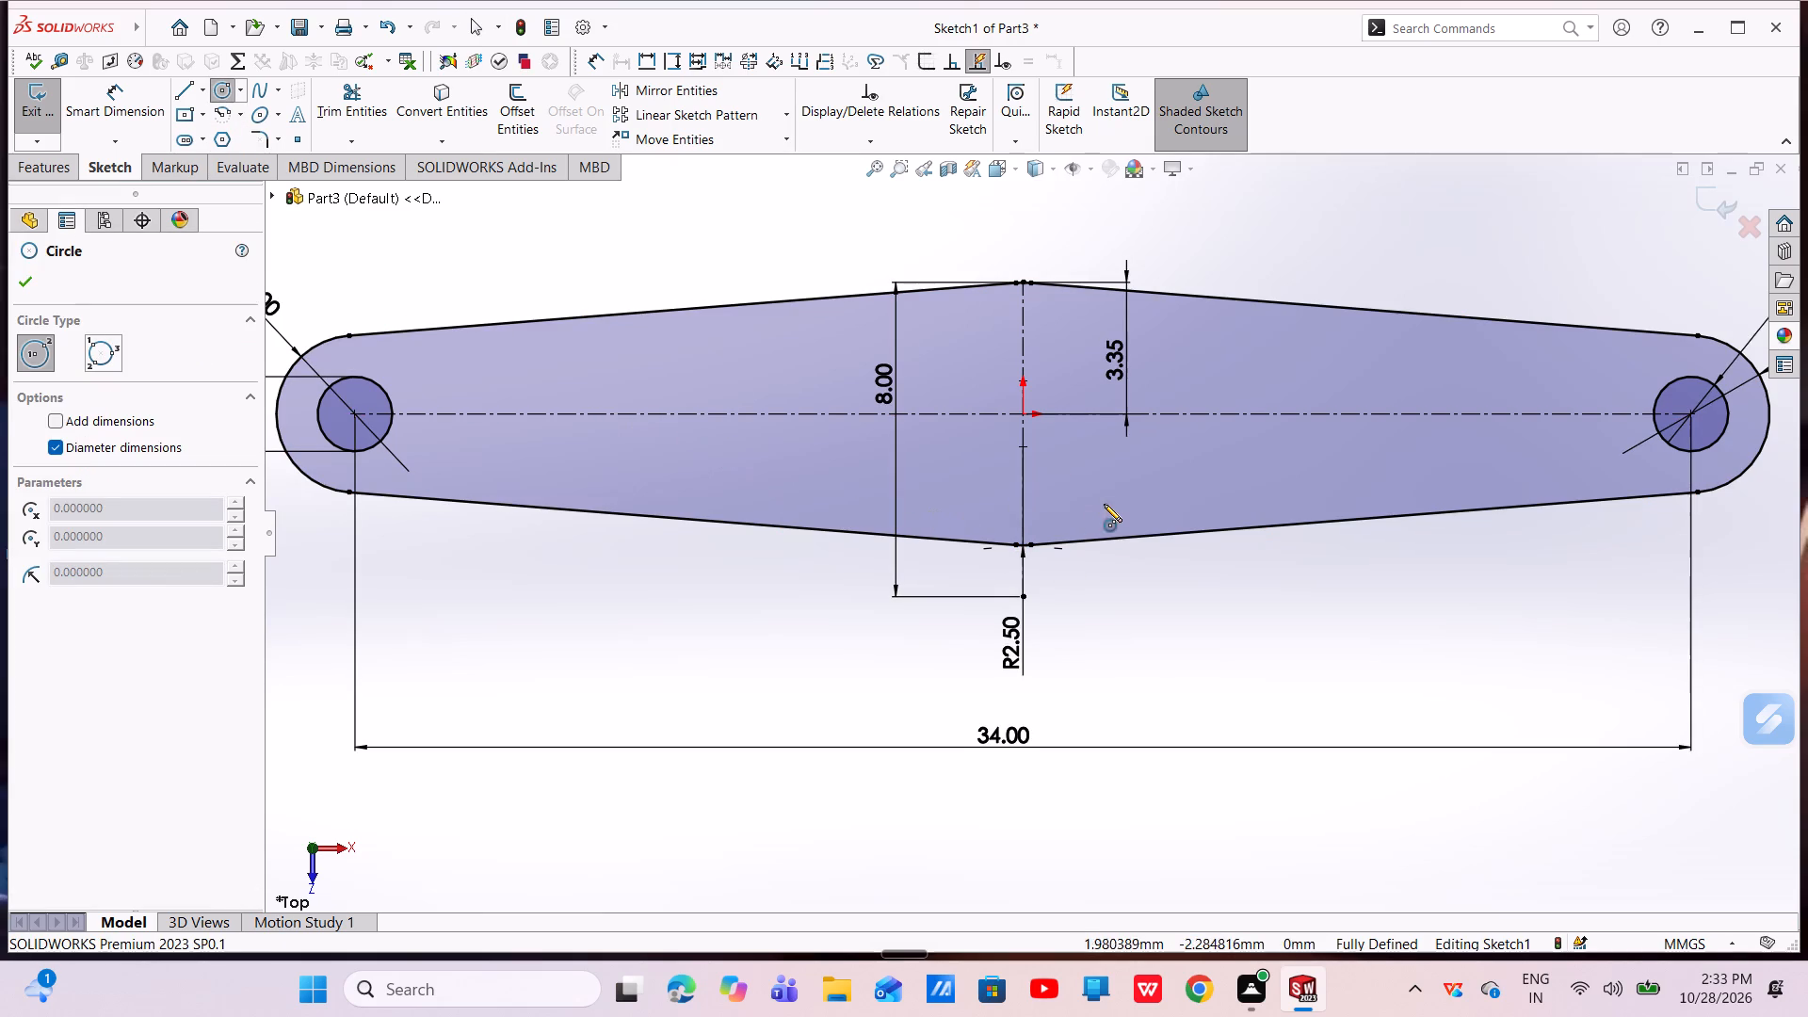
scroll(1111, 560, down, 4)
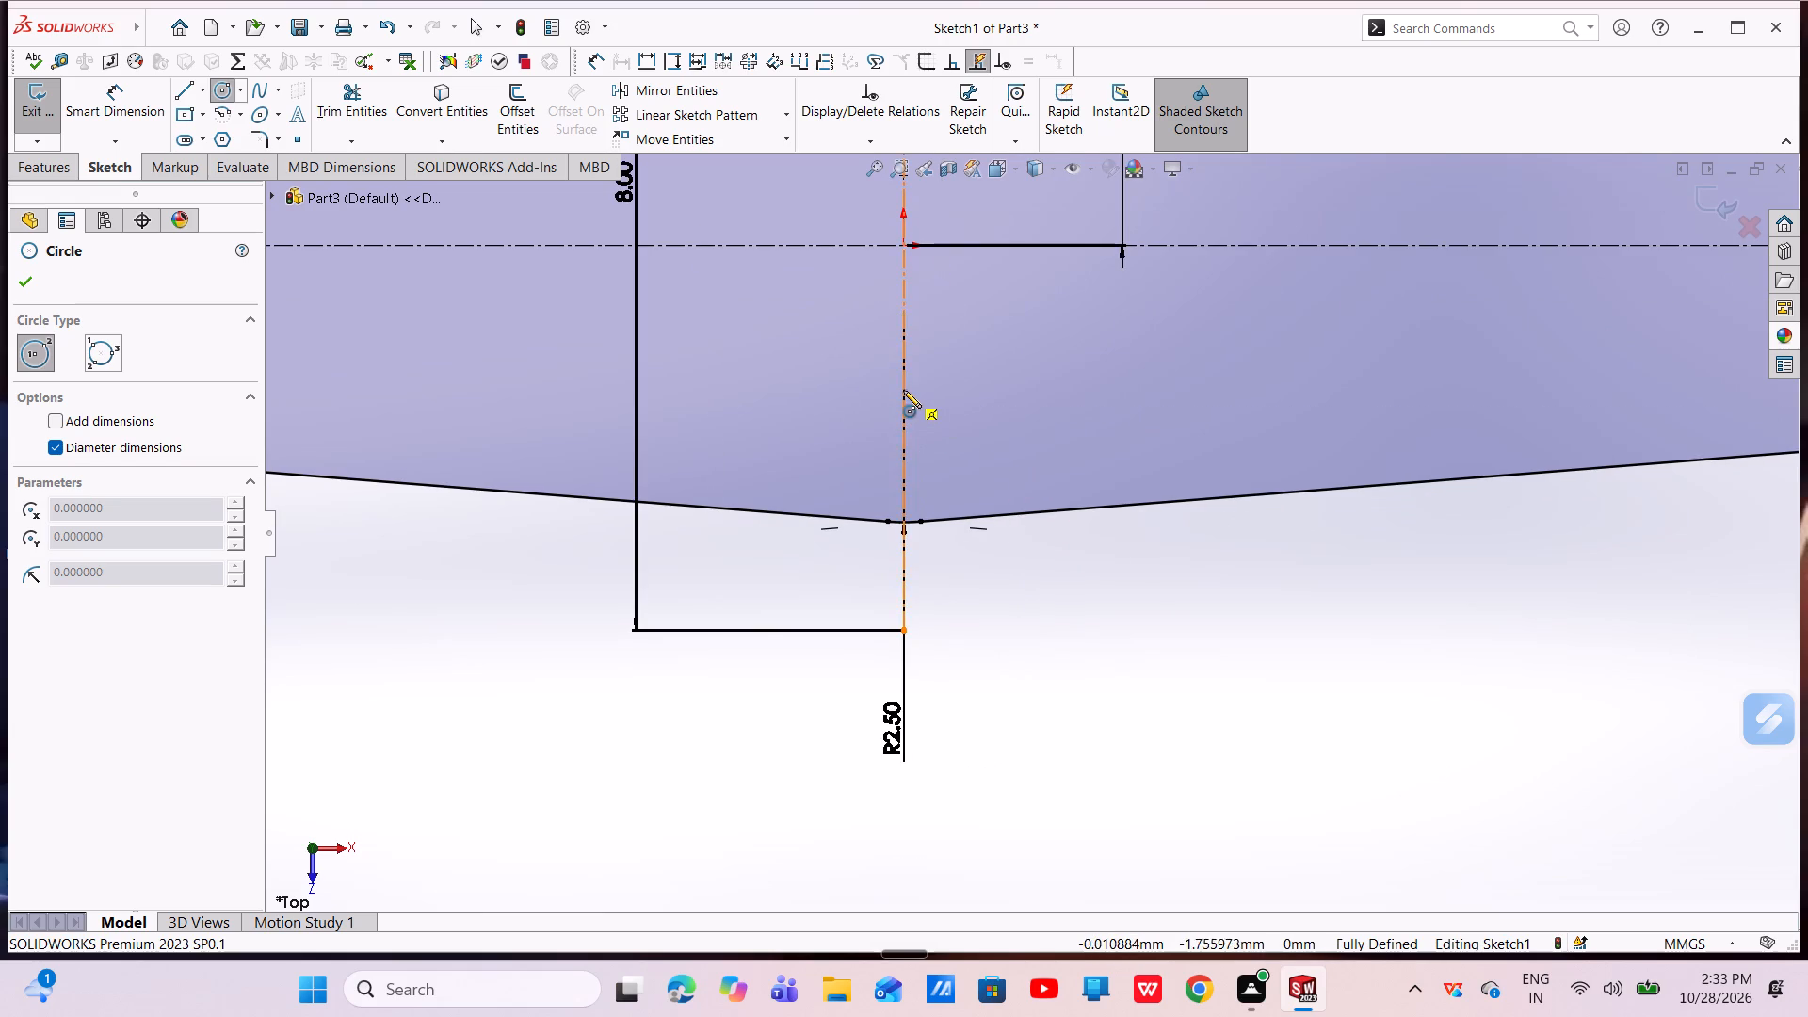
click(903, 390)
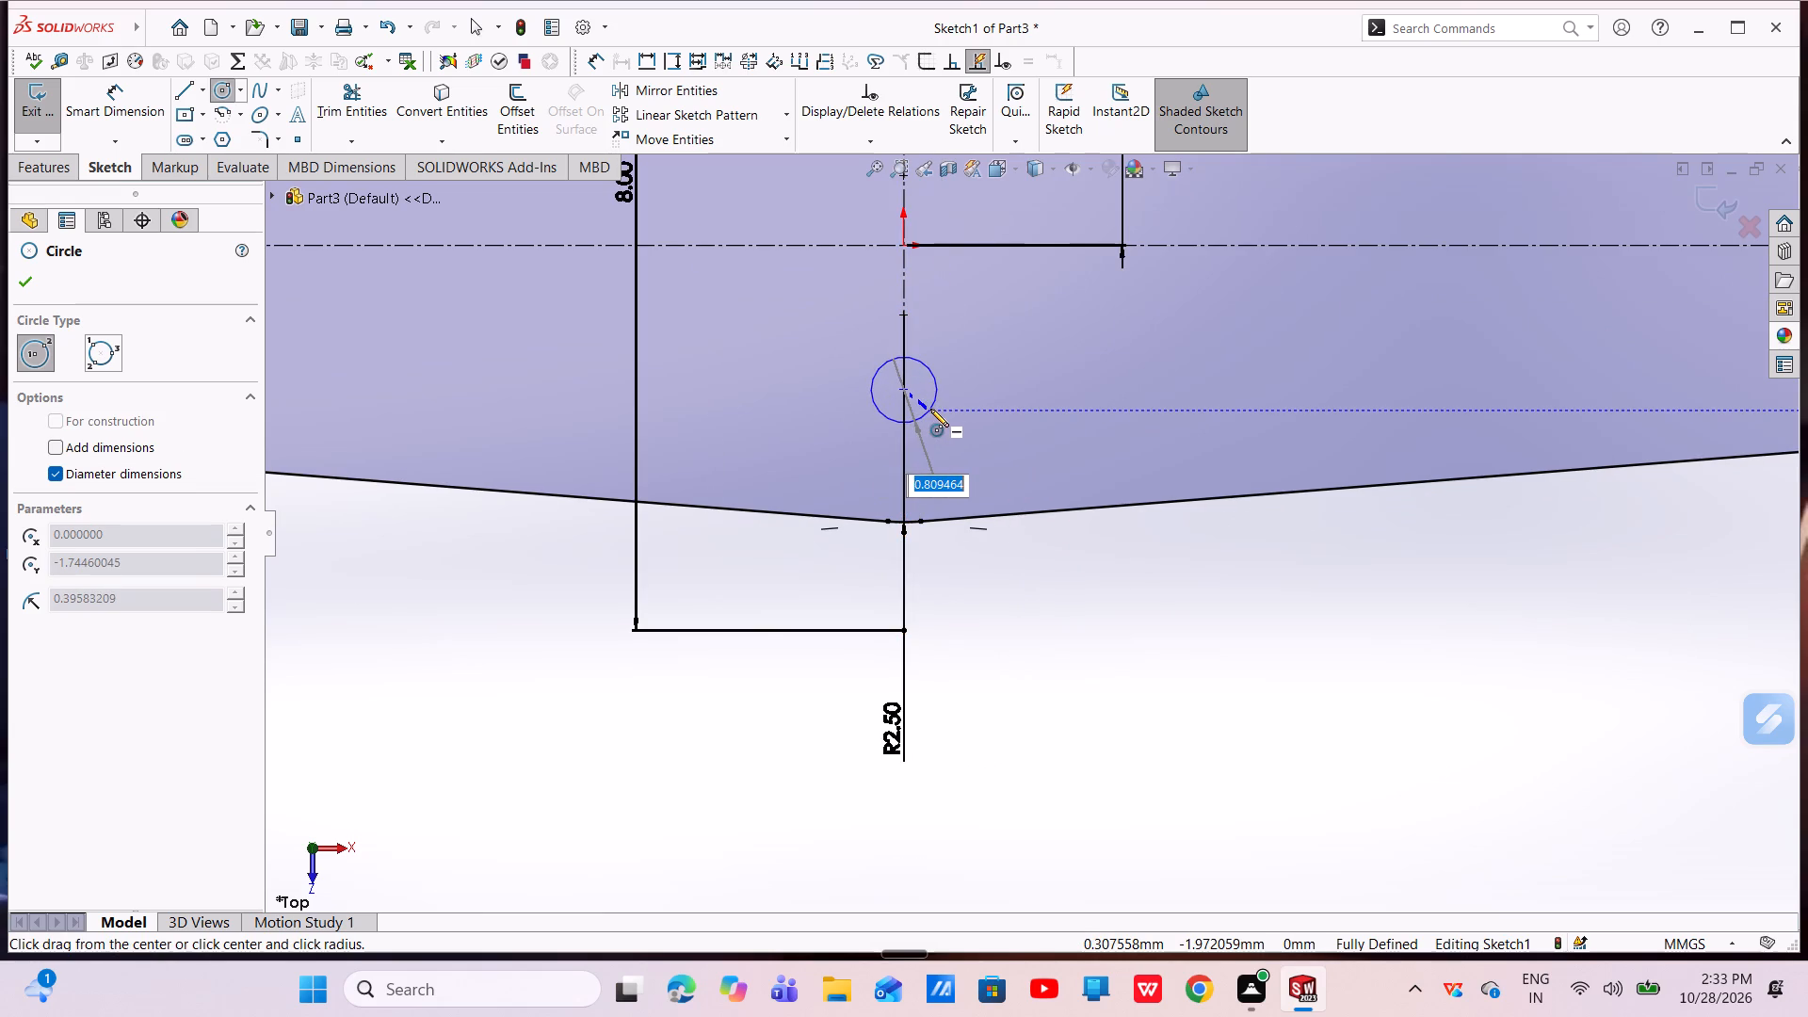
click(935, 417)
right_click(935, 417)
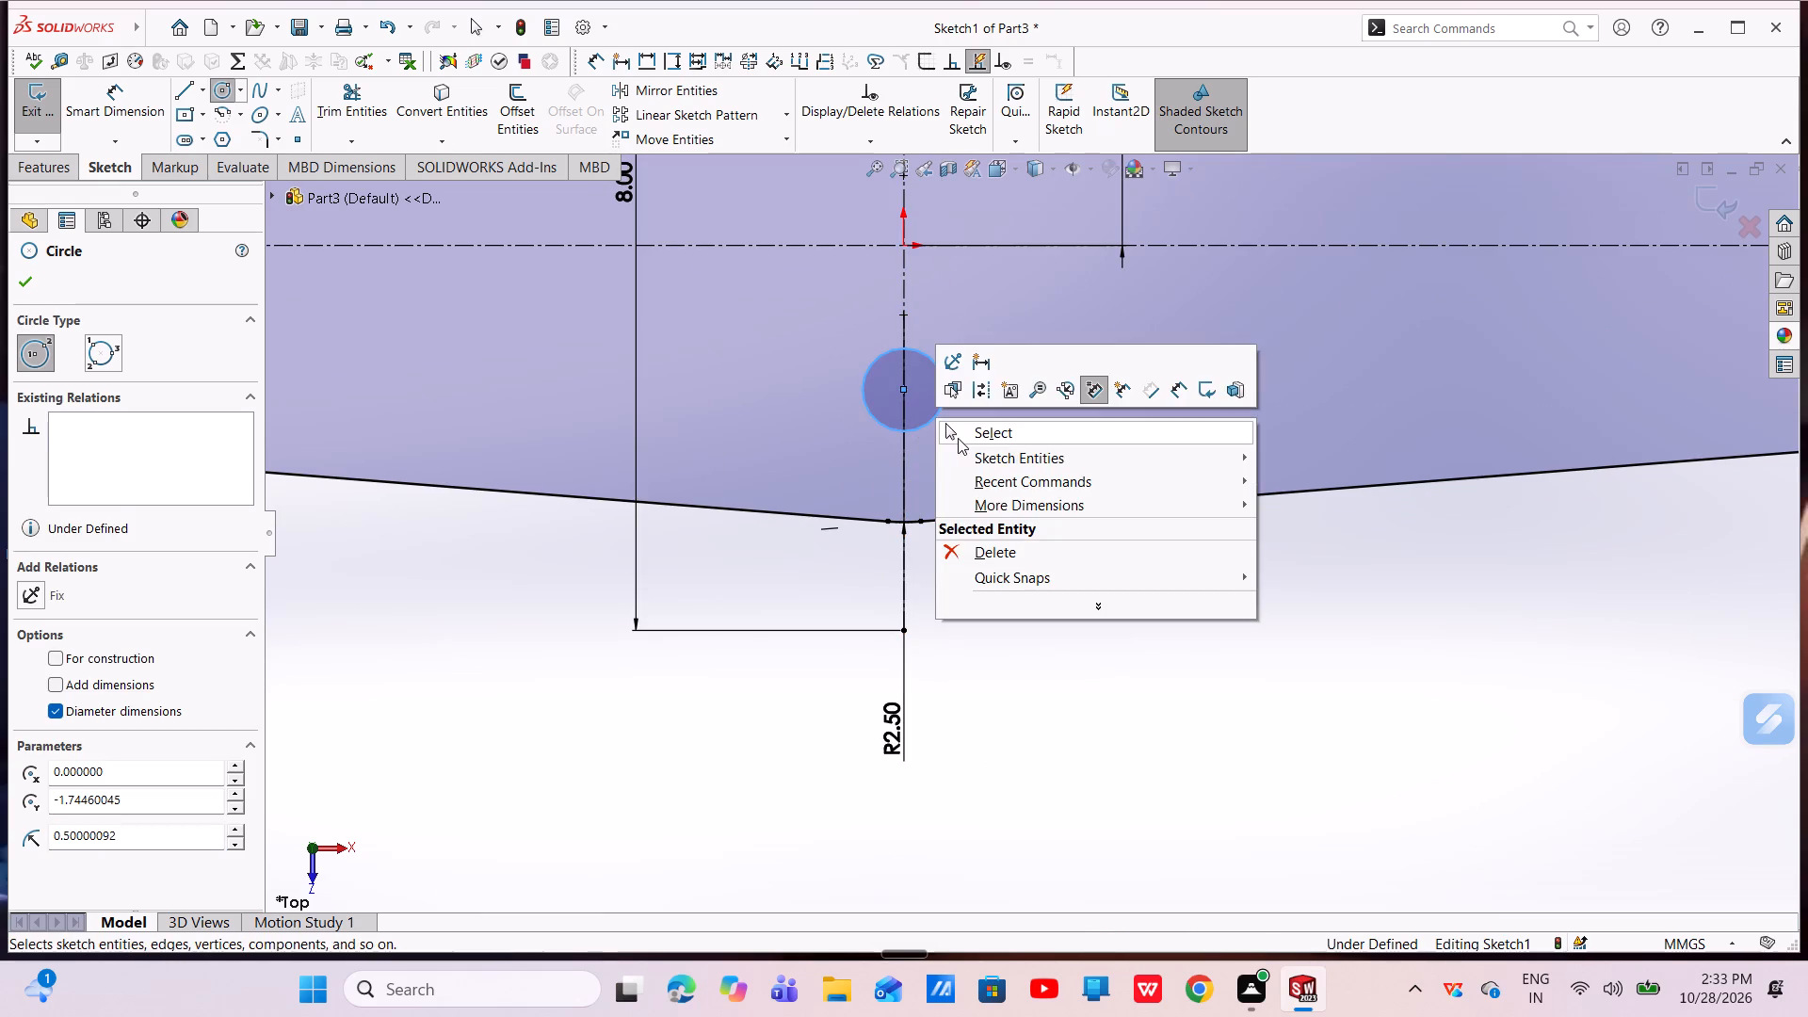
click(959, 438)
Dimension the new middle circle's diameter as 1.9 mm.
click(134, 98)
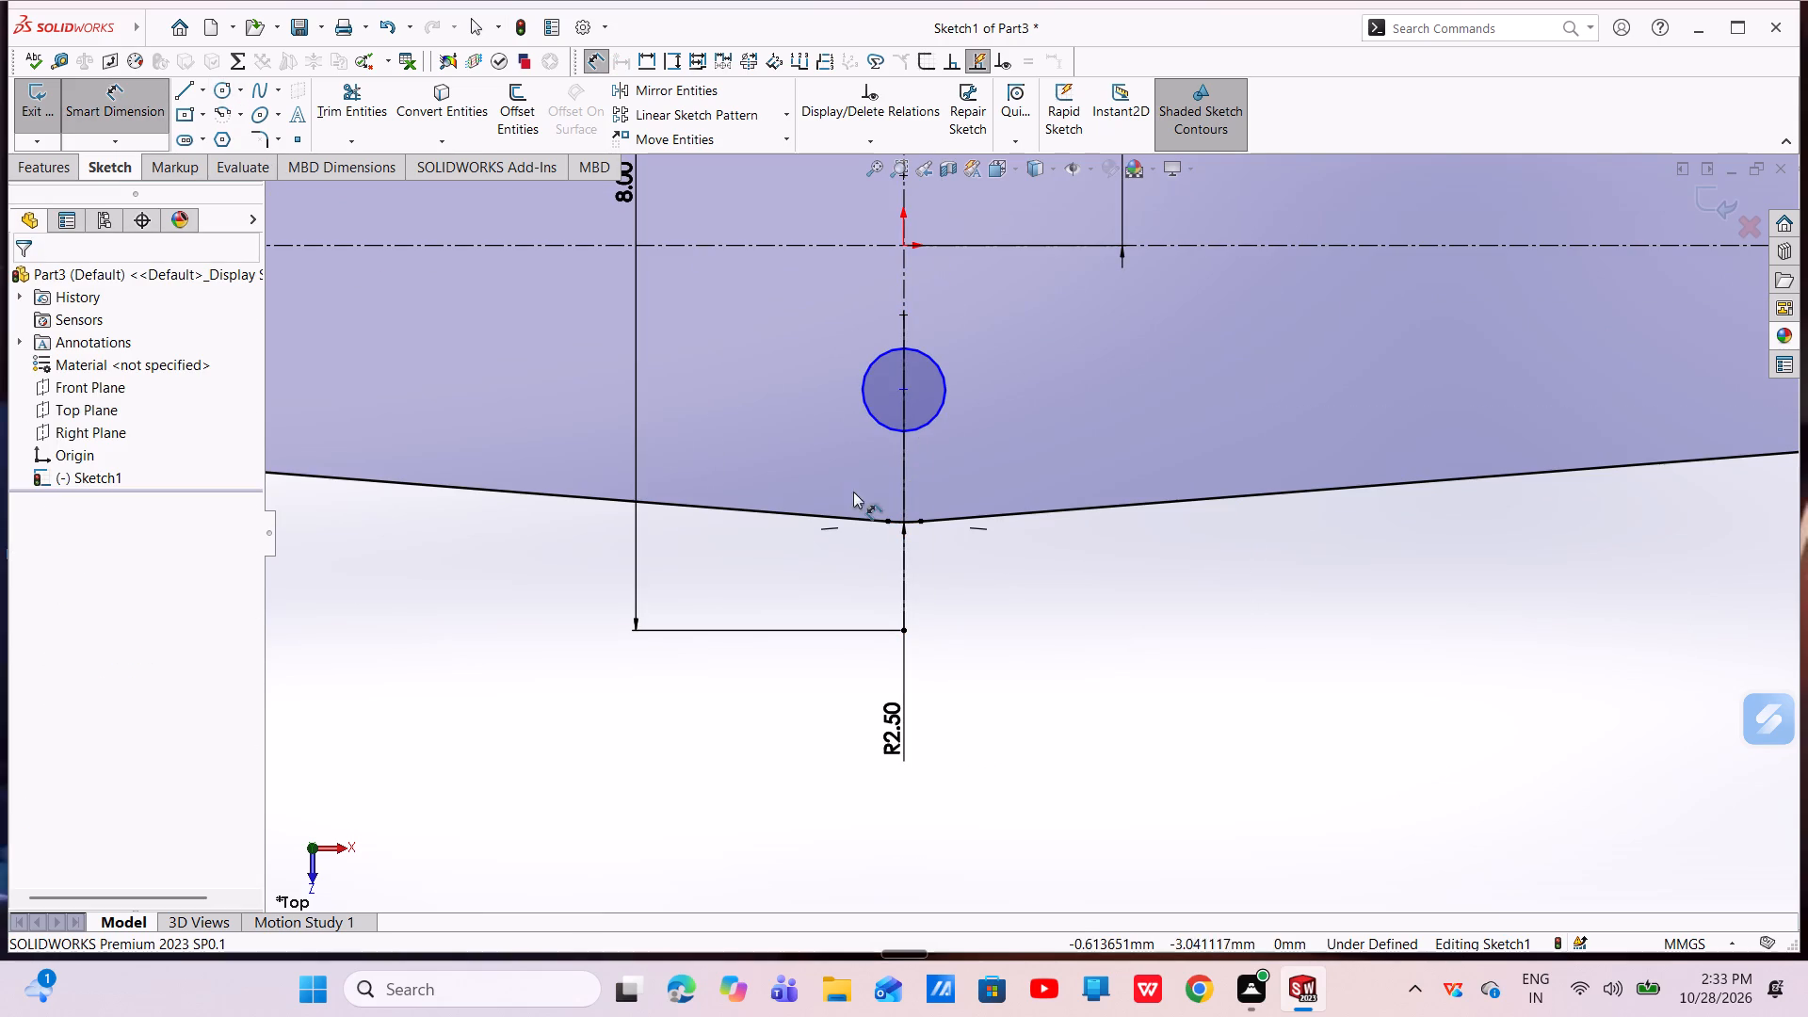
click(929, 421)
click(1045, 429)
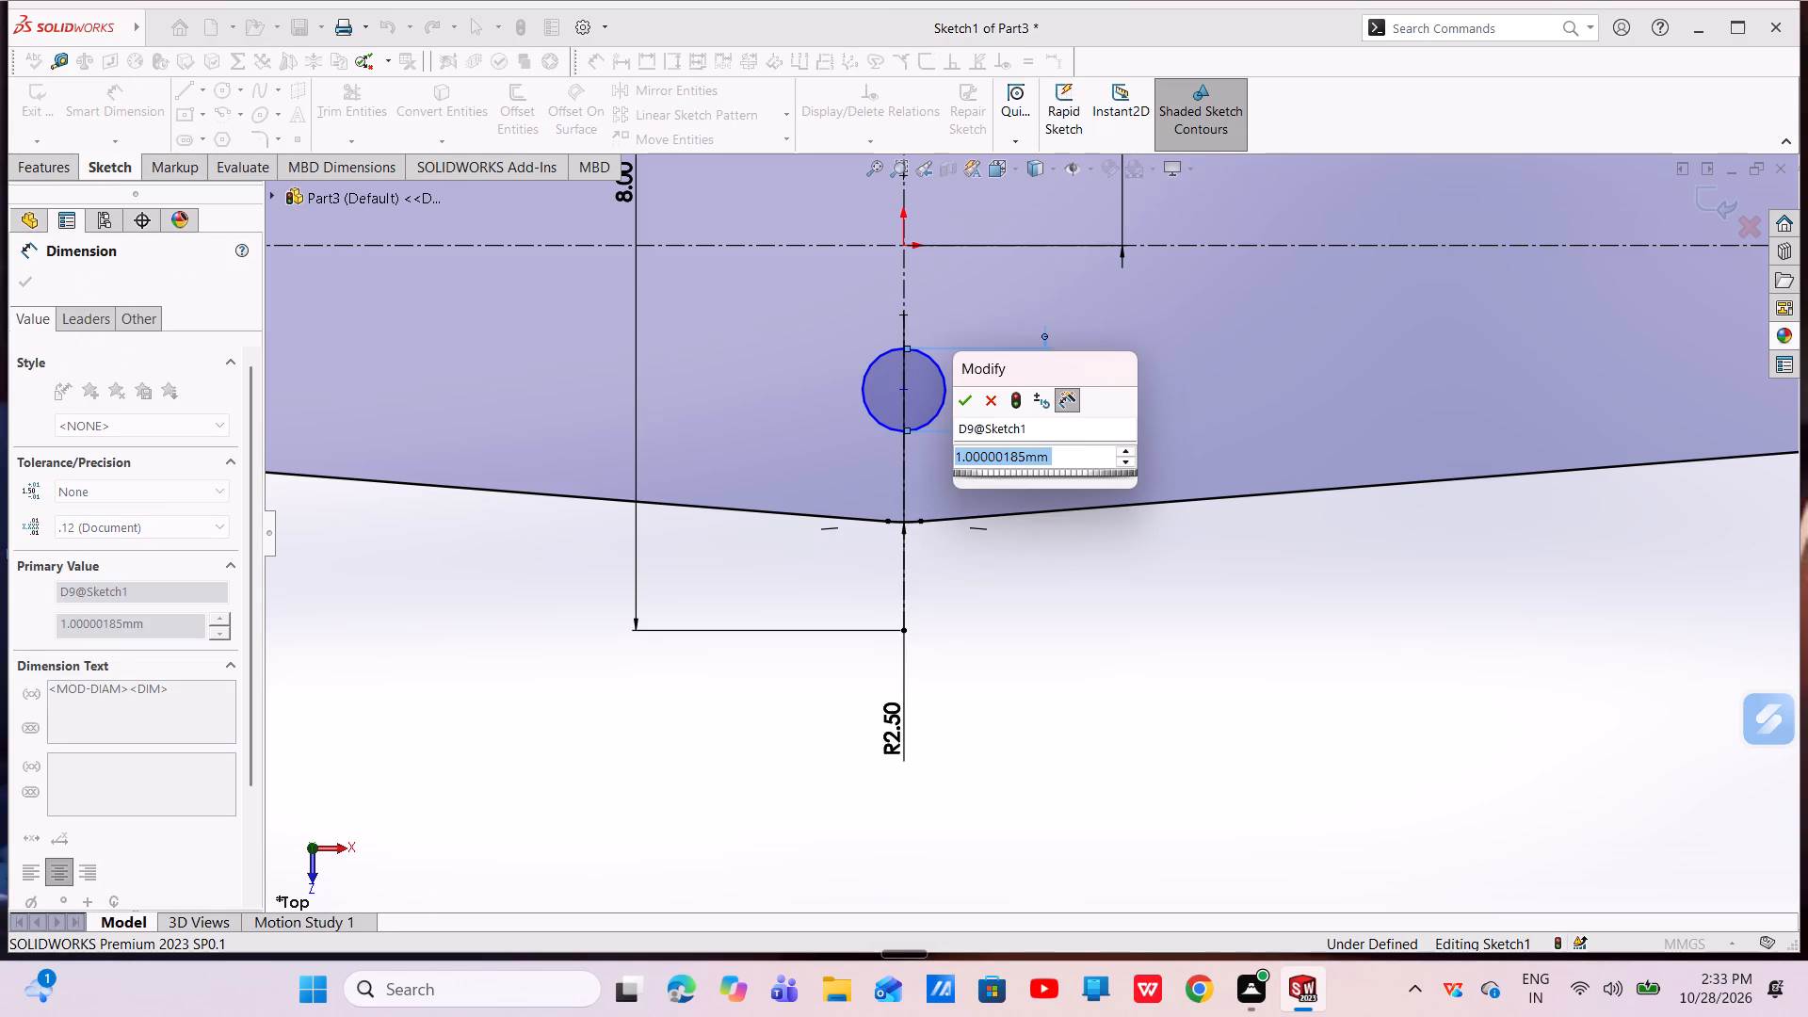
key(BackSpace)
text(1.9)
key(Return)
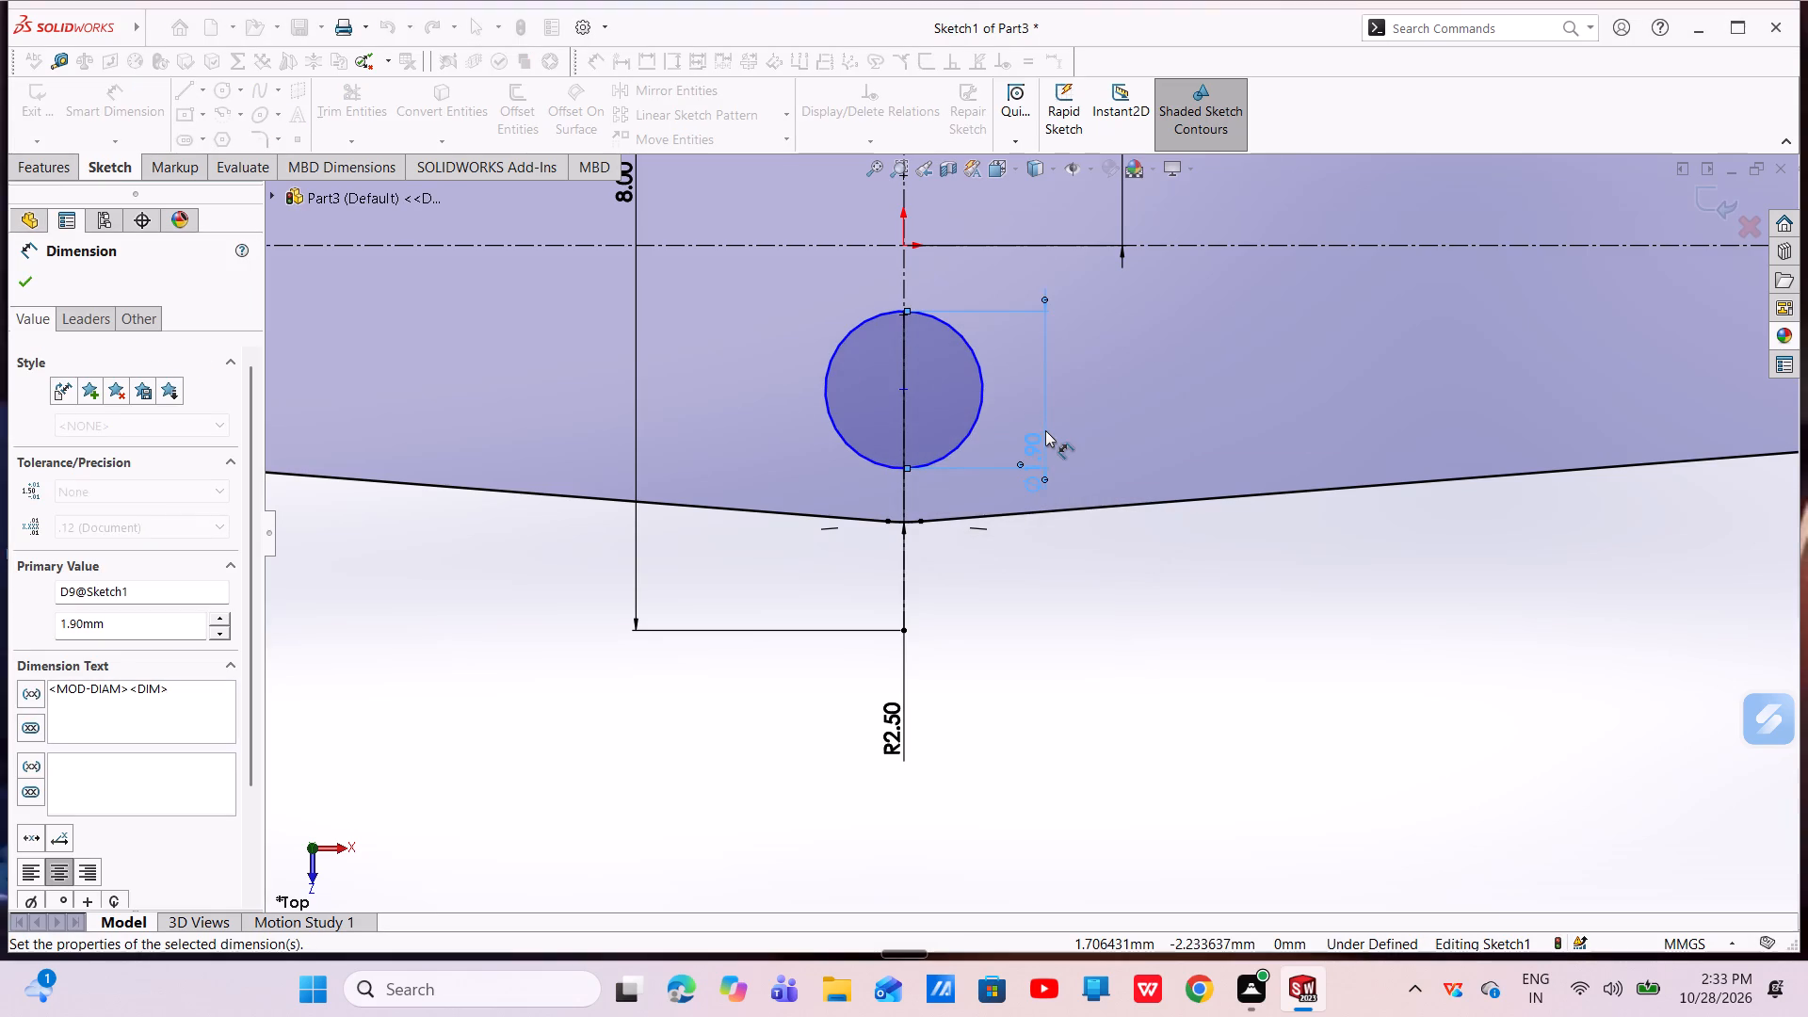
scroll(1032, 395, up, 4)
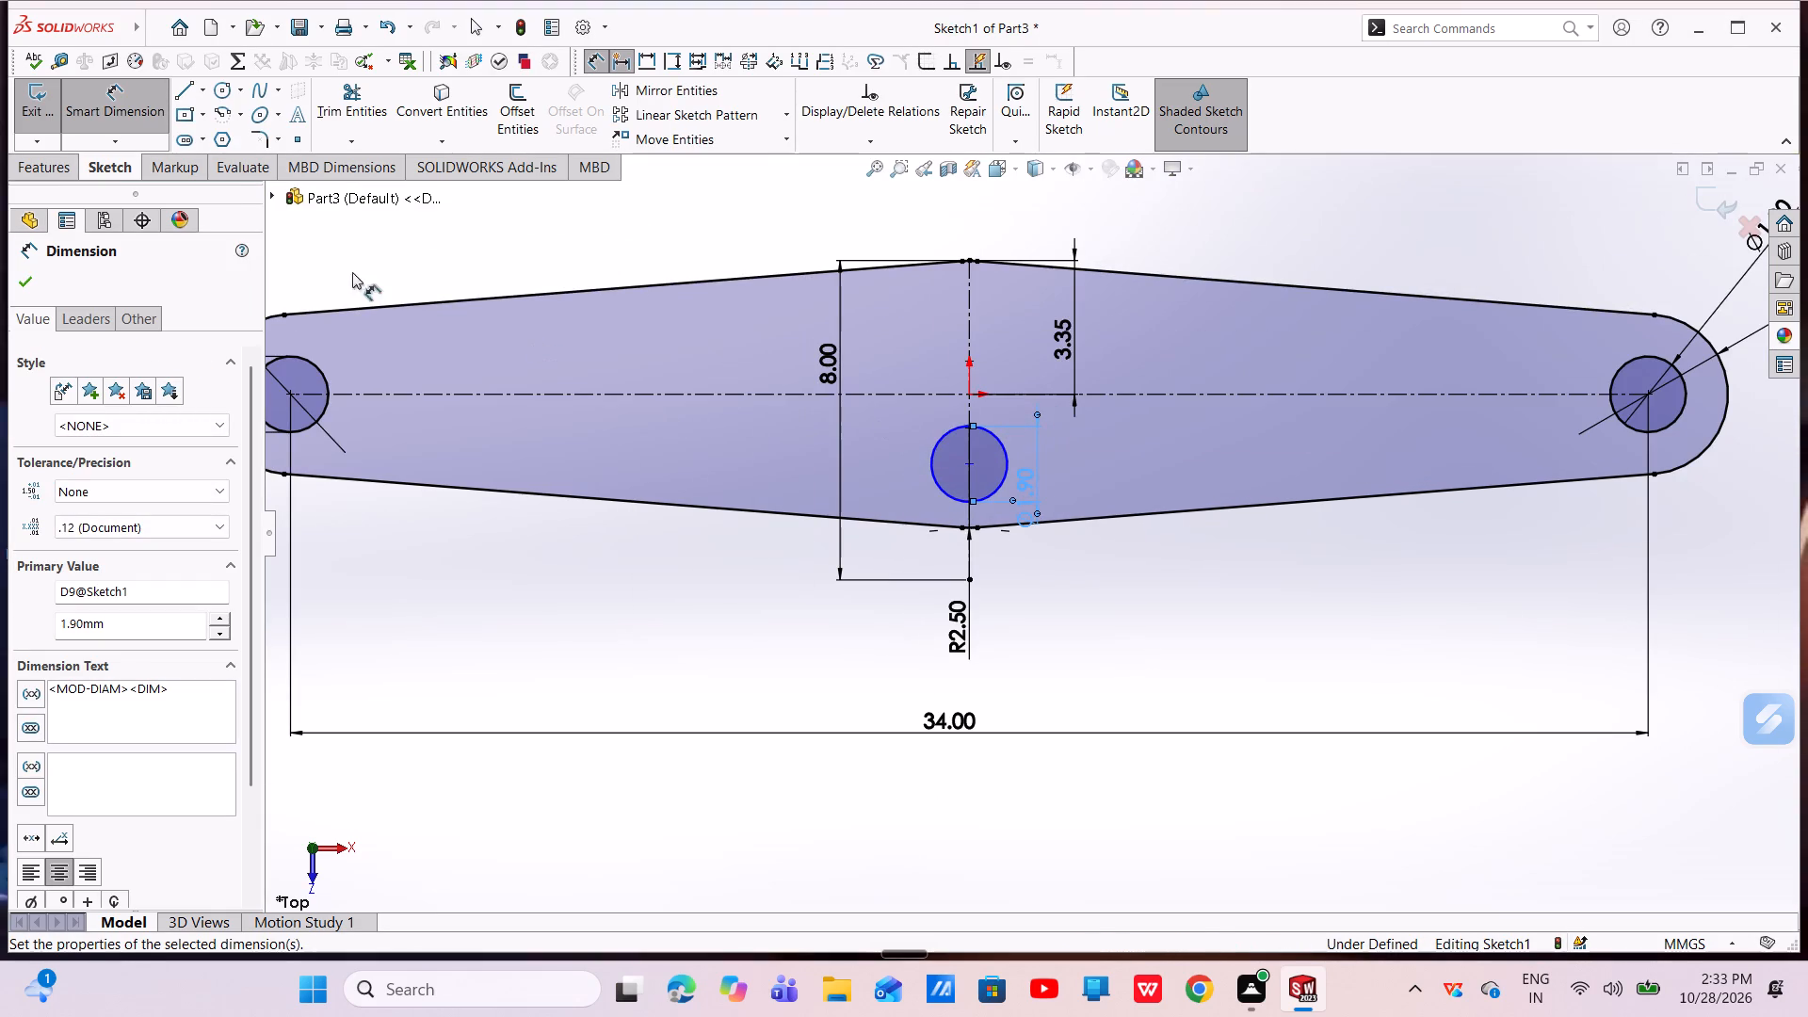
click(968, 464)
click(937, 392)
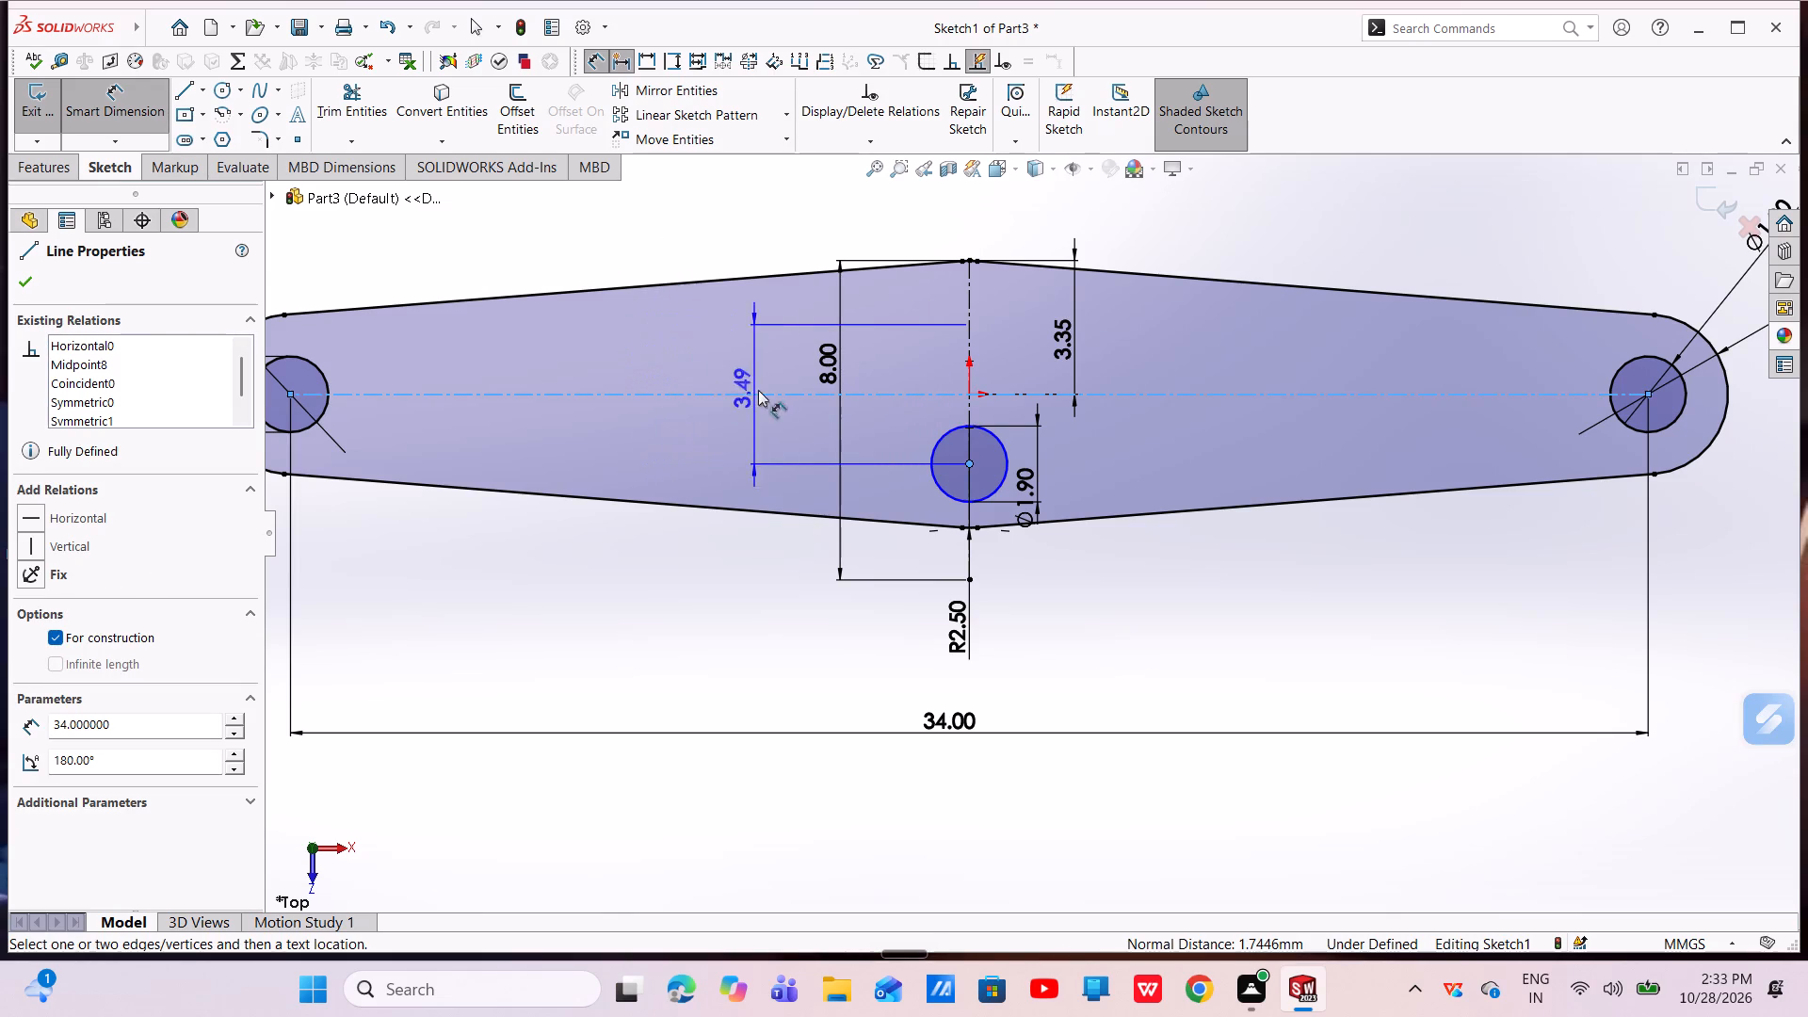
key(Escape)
Dimension the distance from the middle circle's centre to the horizontal centreline as 1.75 mm.
click(967, 460)
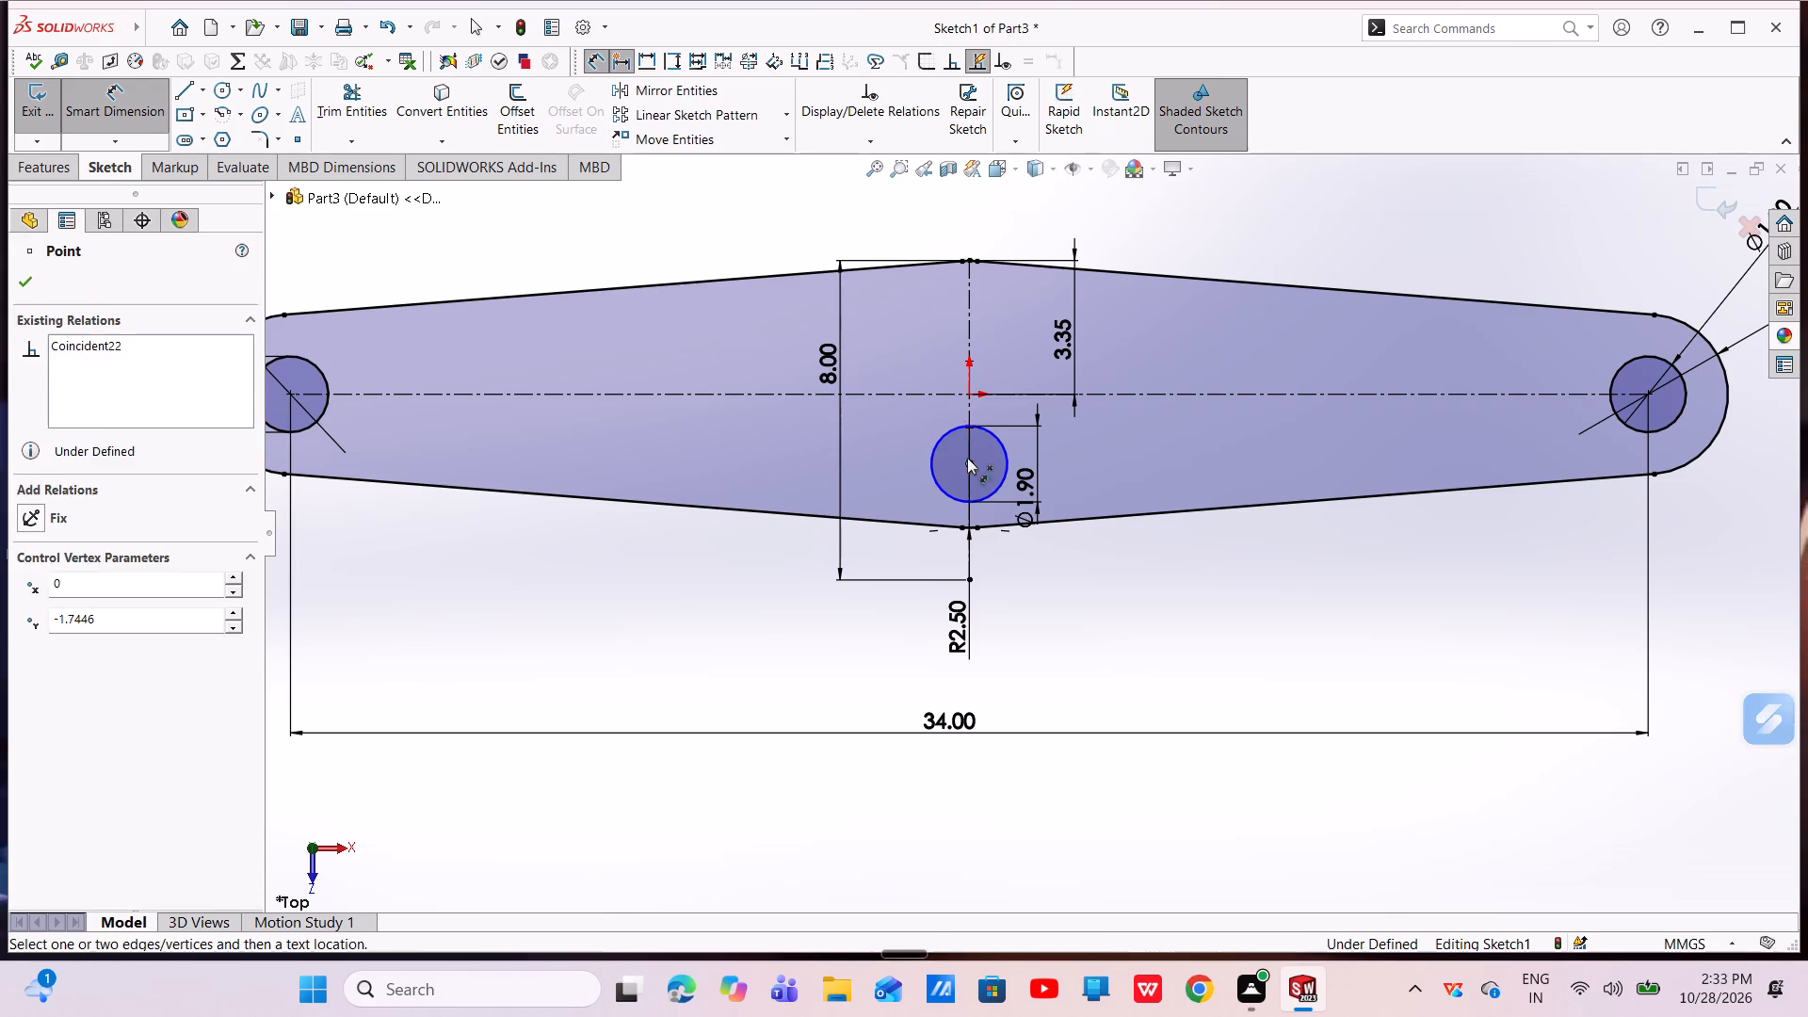
click(937, 393)
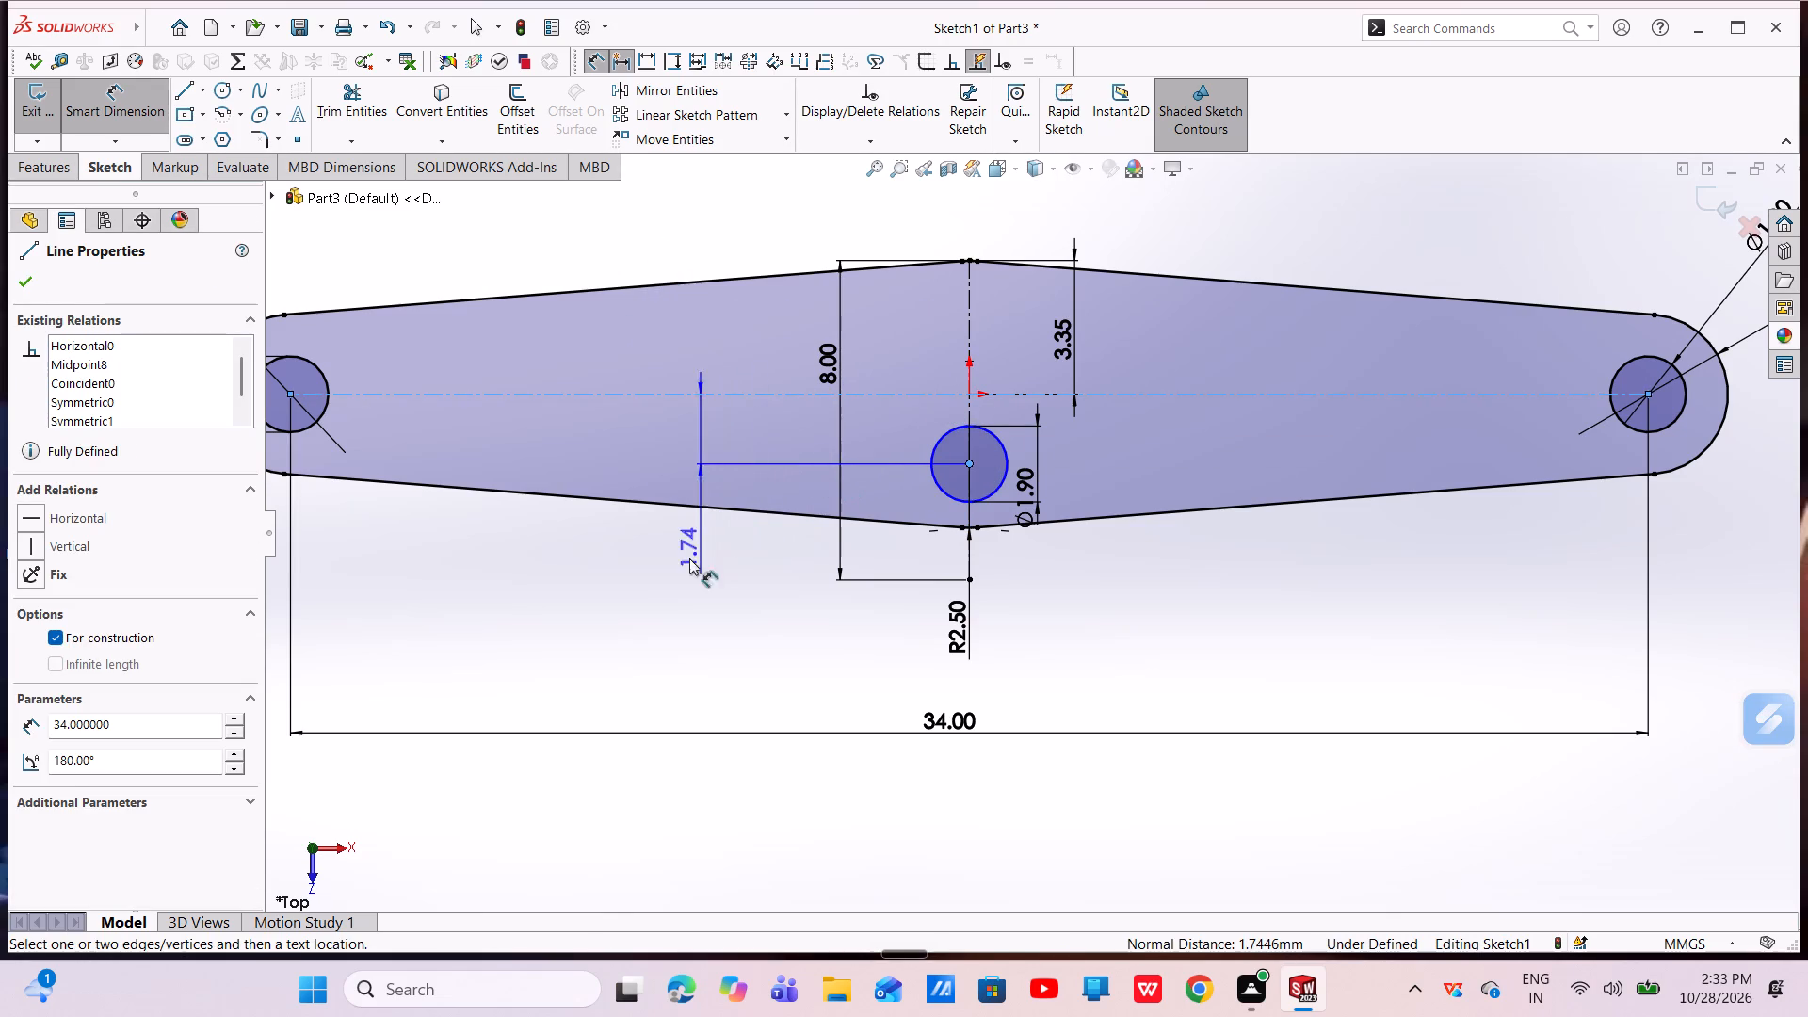
click(662, 598)
key(BackSpace)
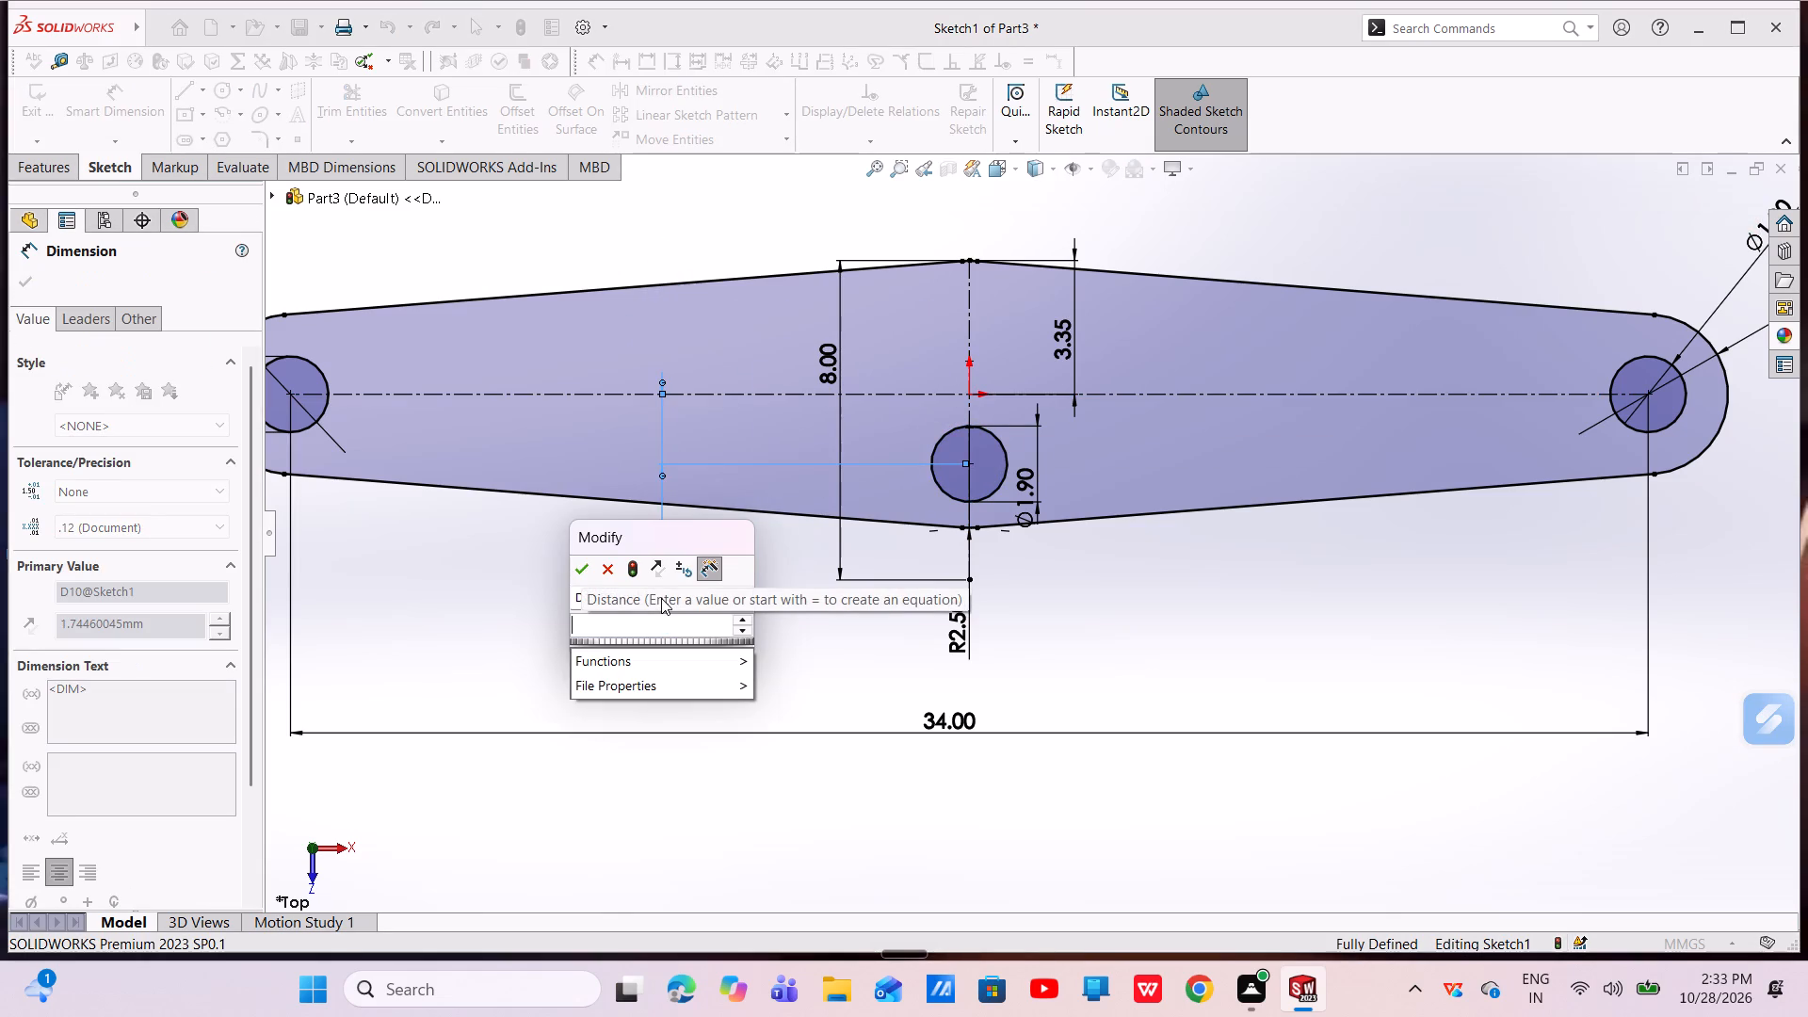
text(1.75)
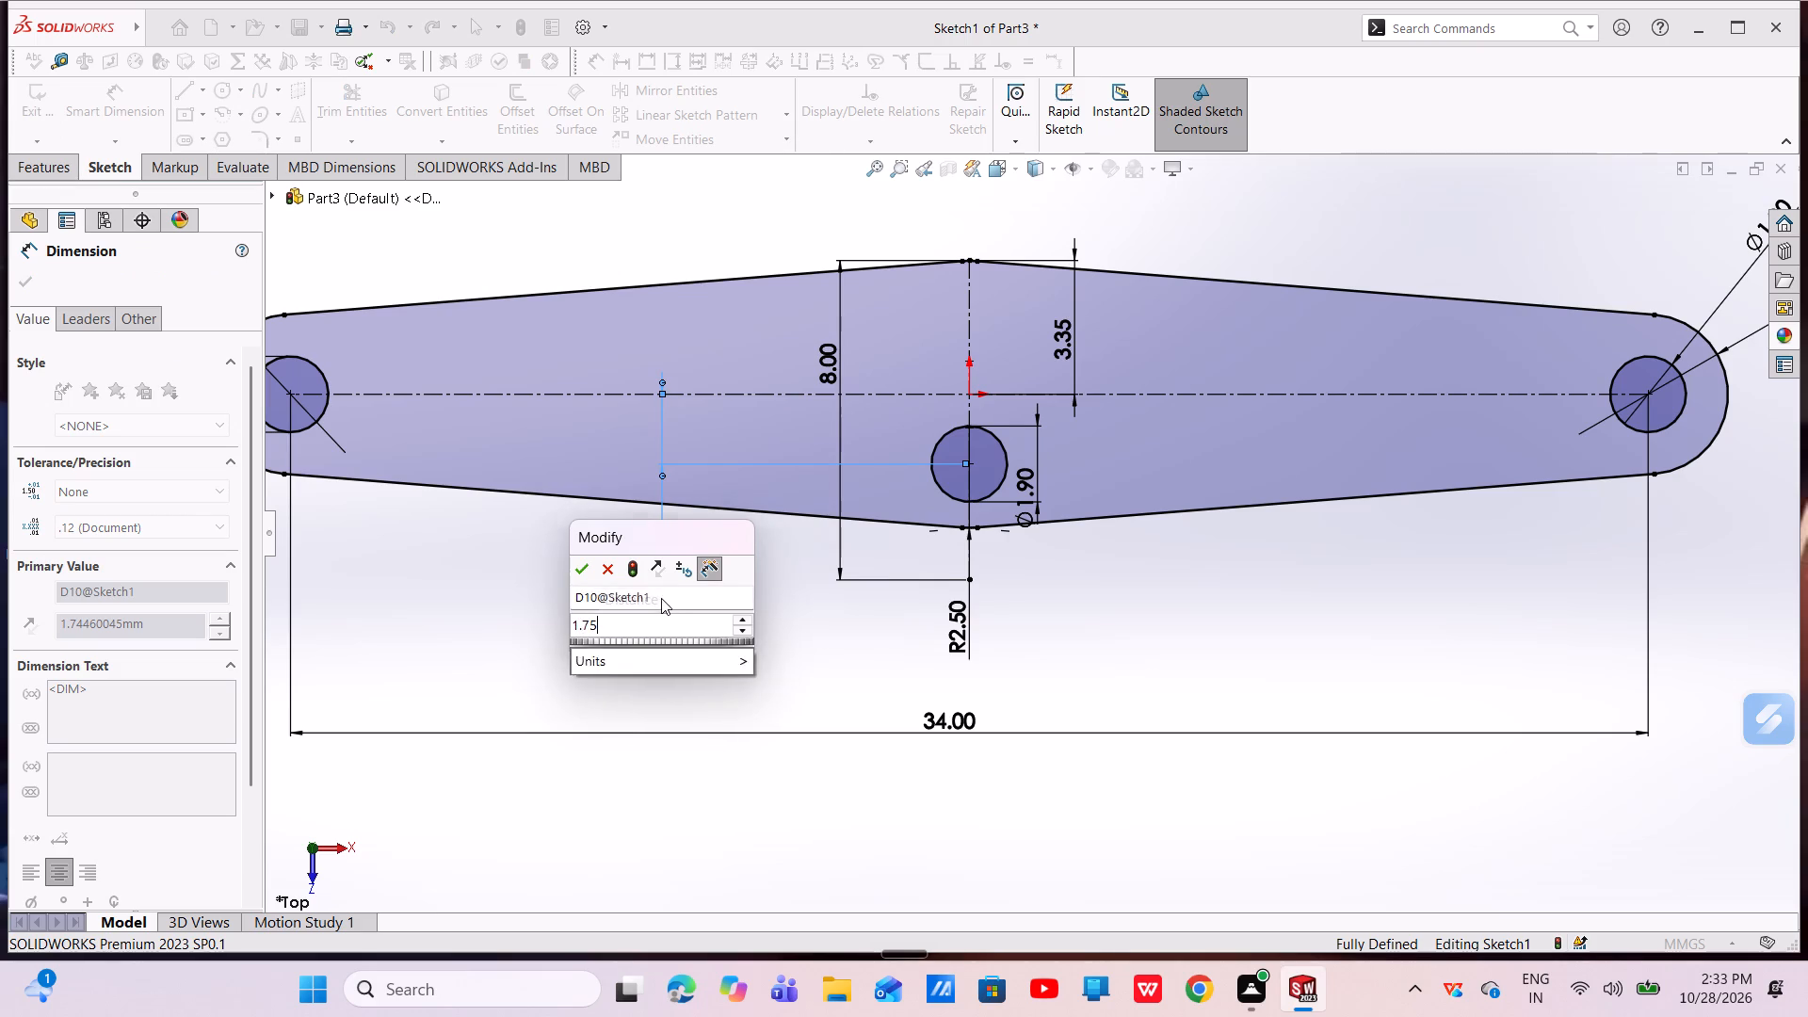
key(Return)
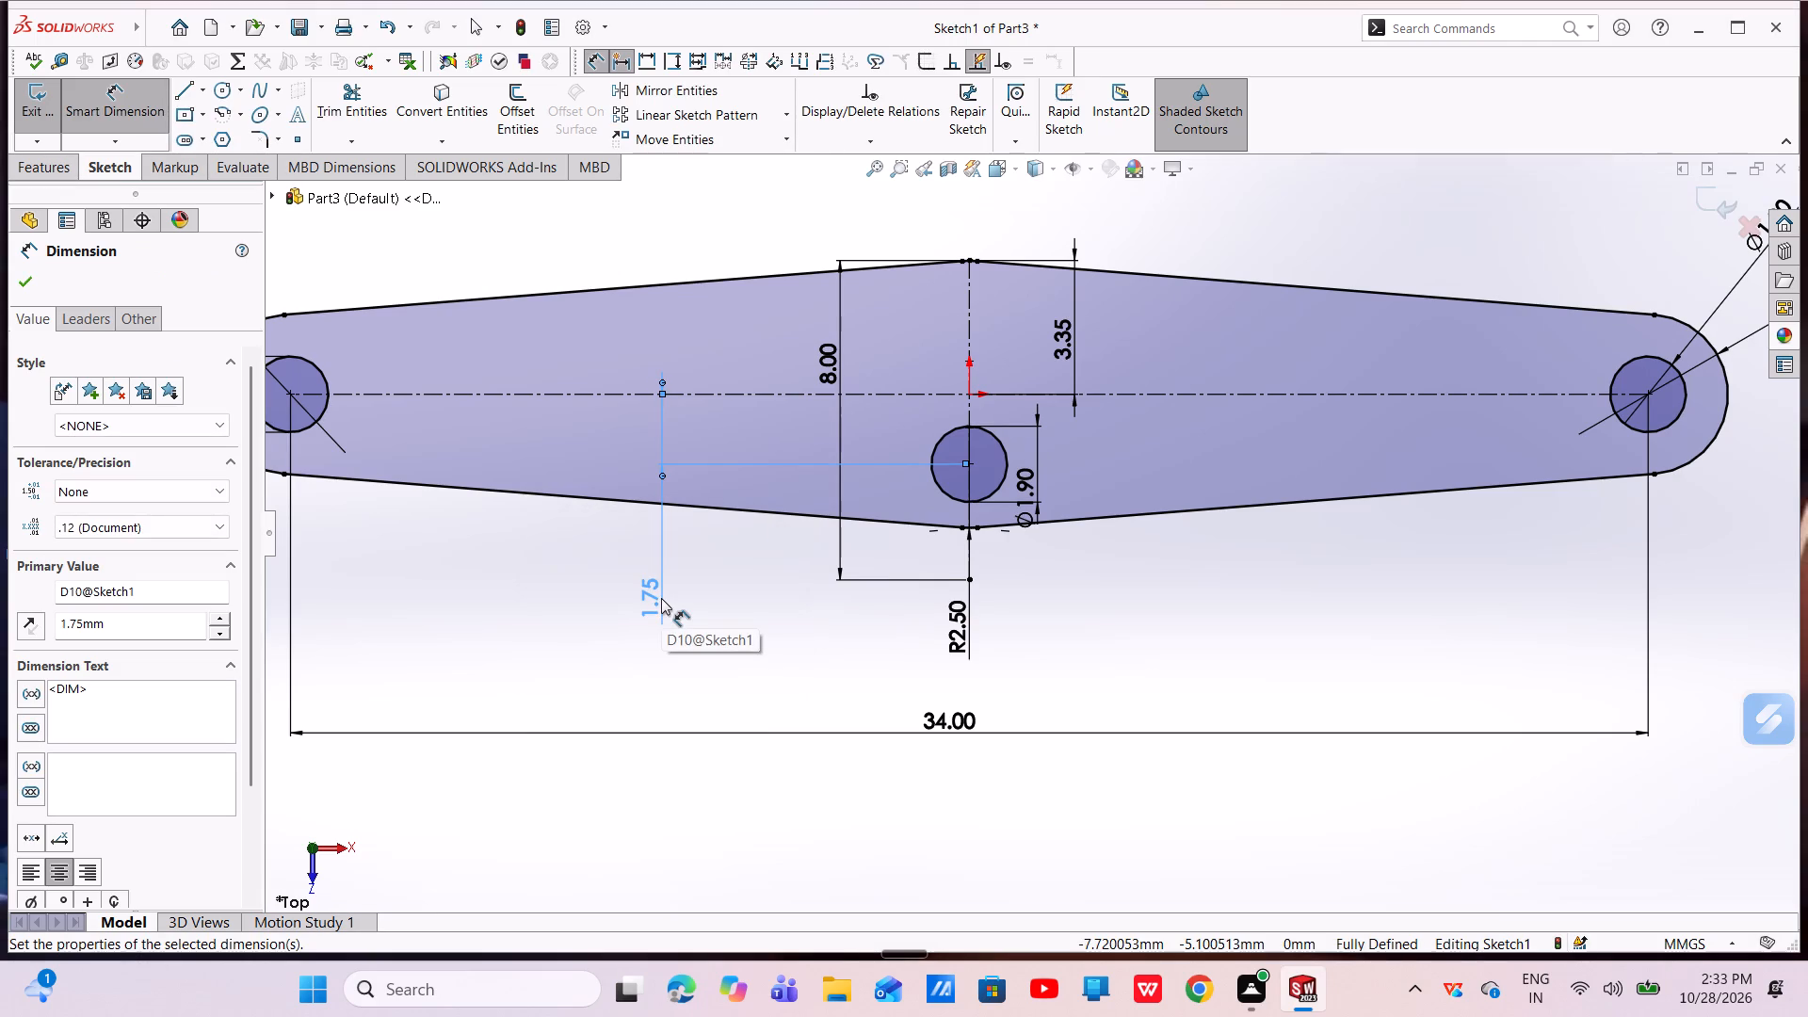
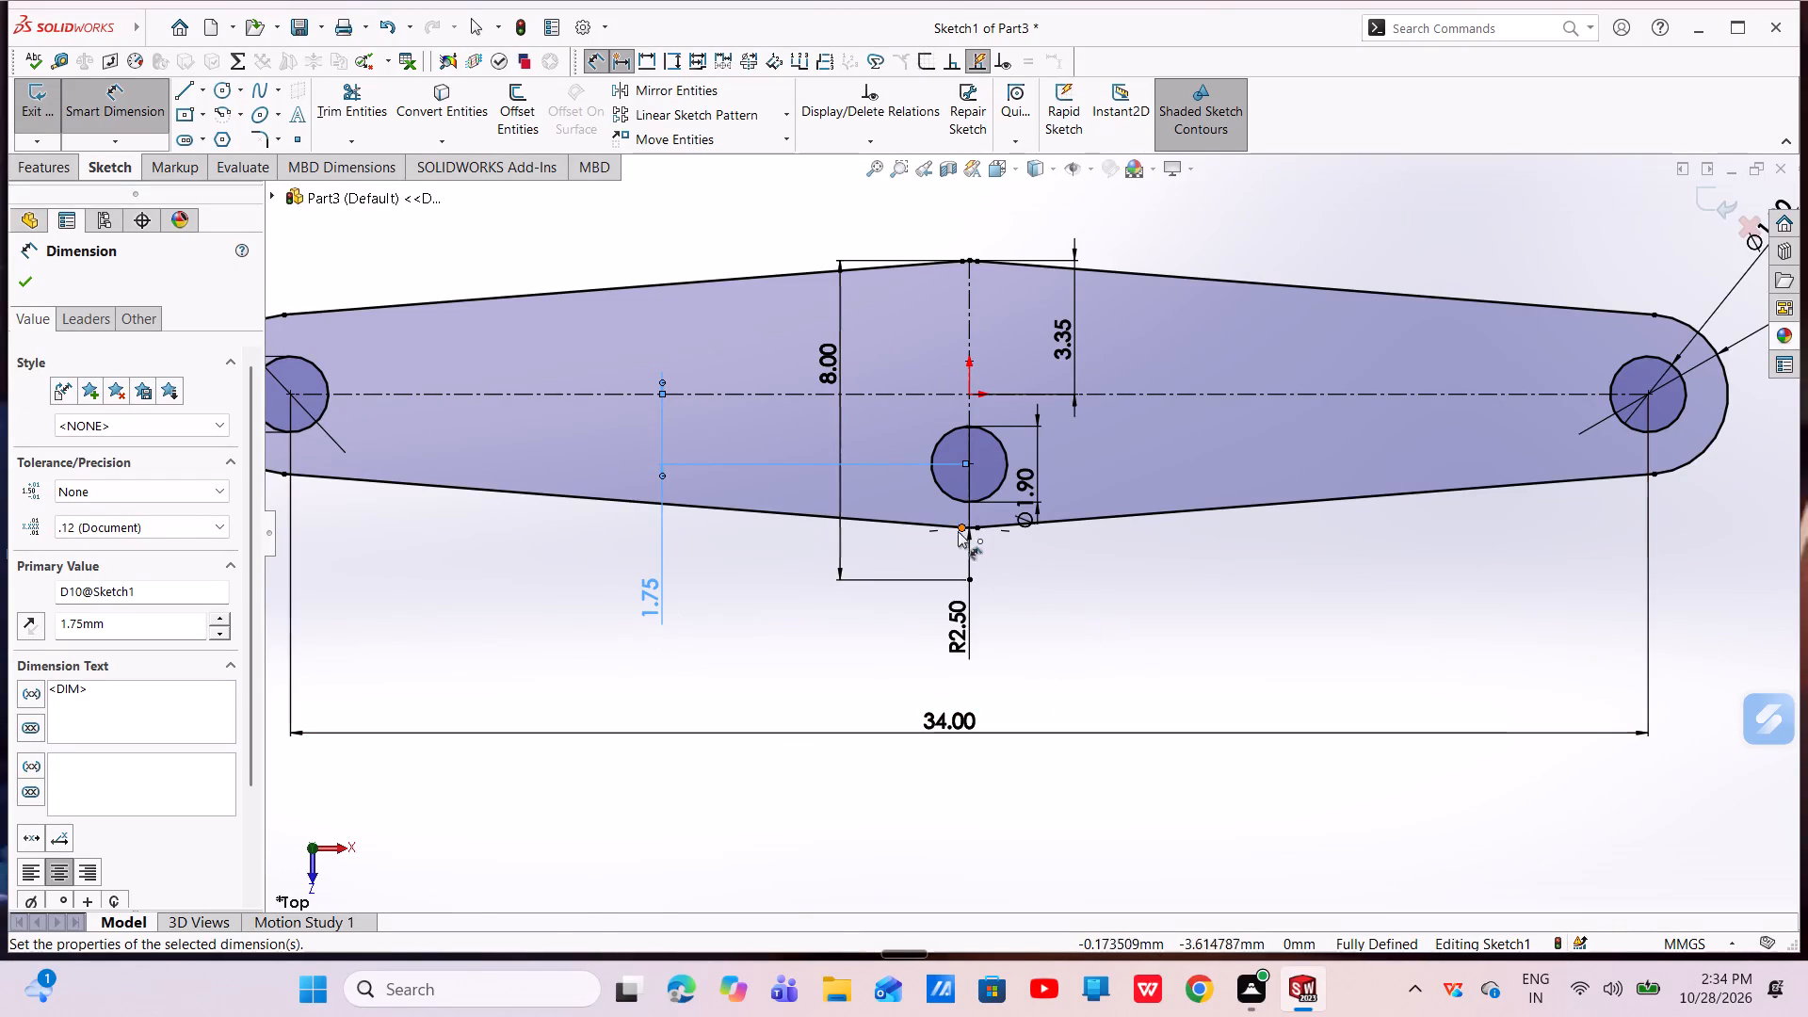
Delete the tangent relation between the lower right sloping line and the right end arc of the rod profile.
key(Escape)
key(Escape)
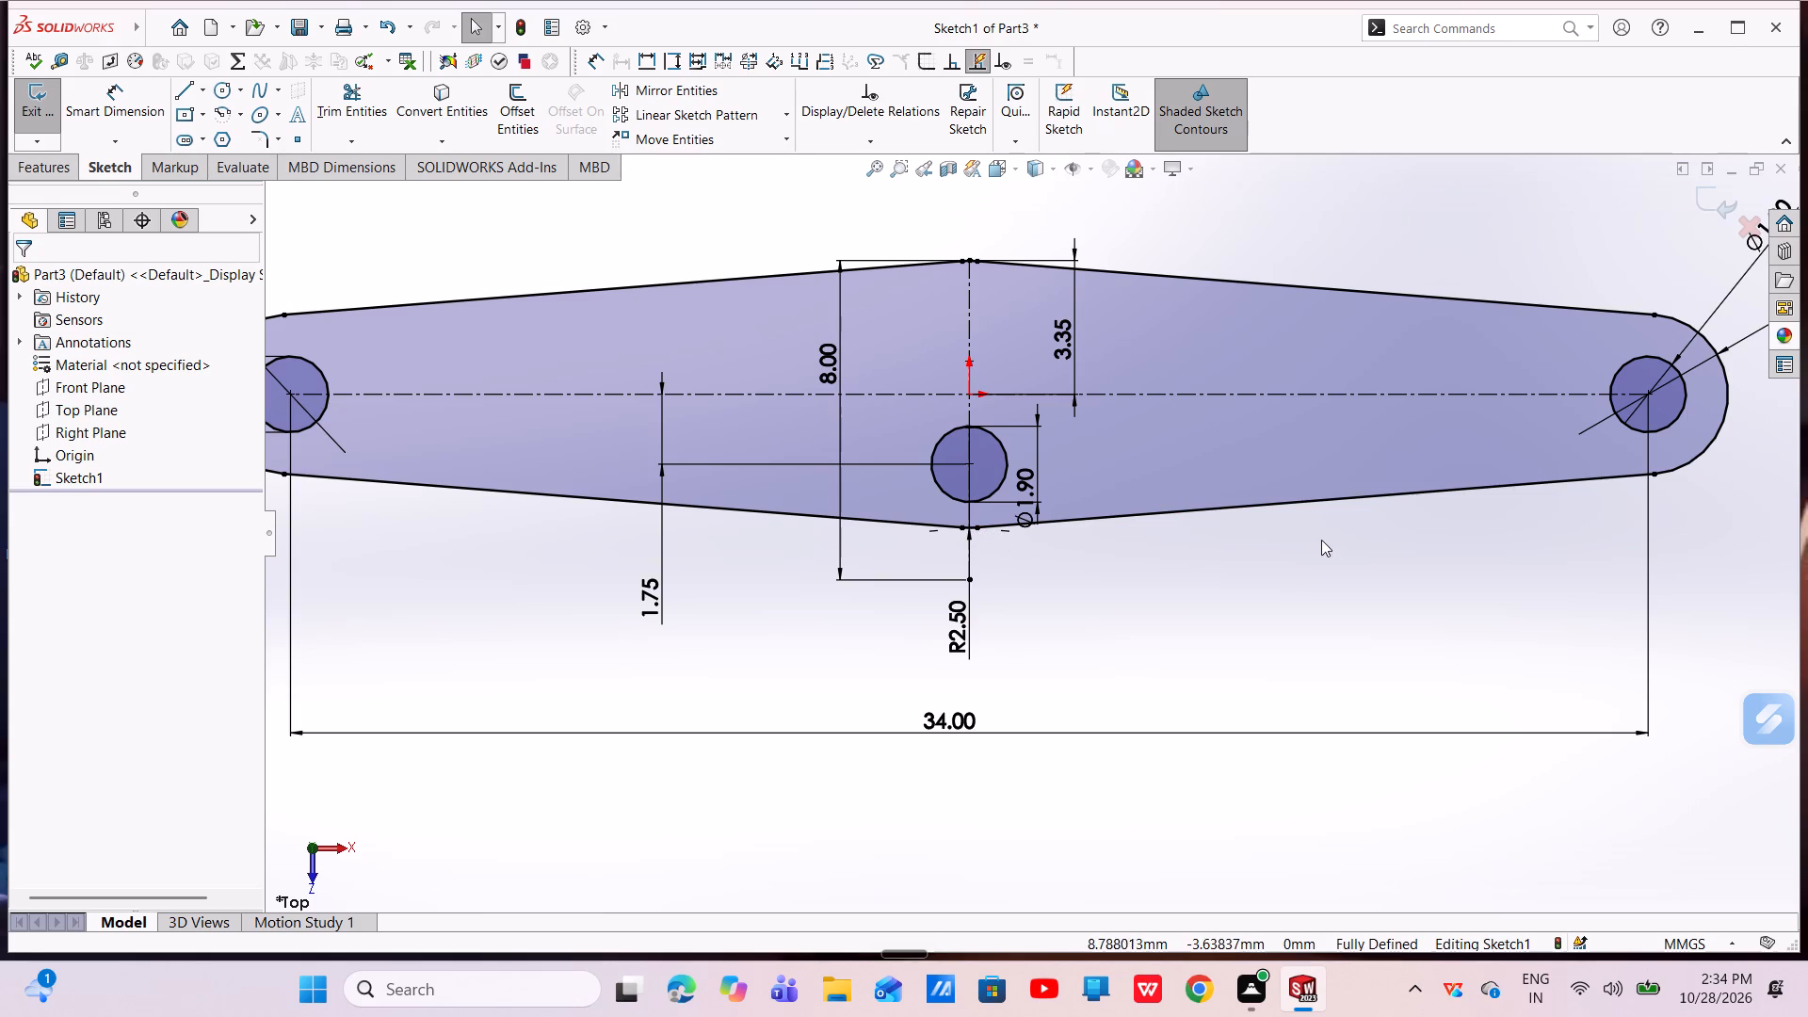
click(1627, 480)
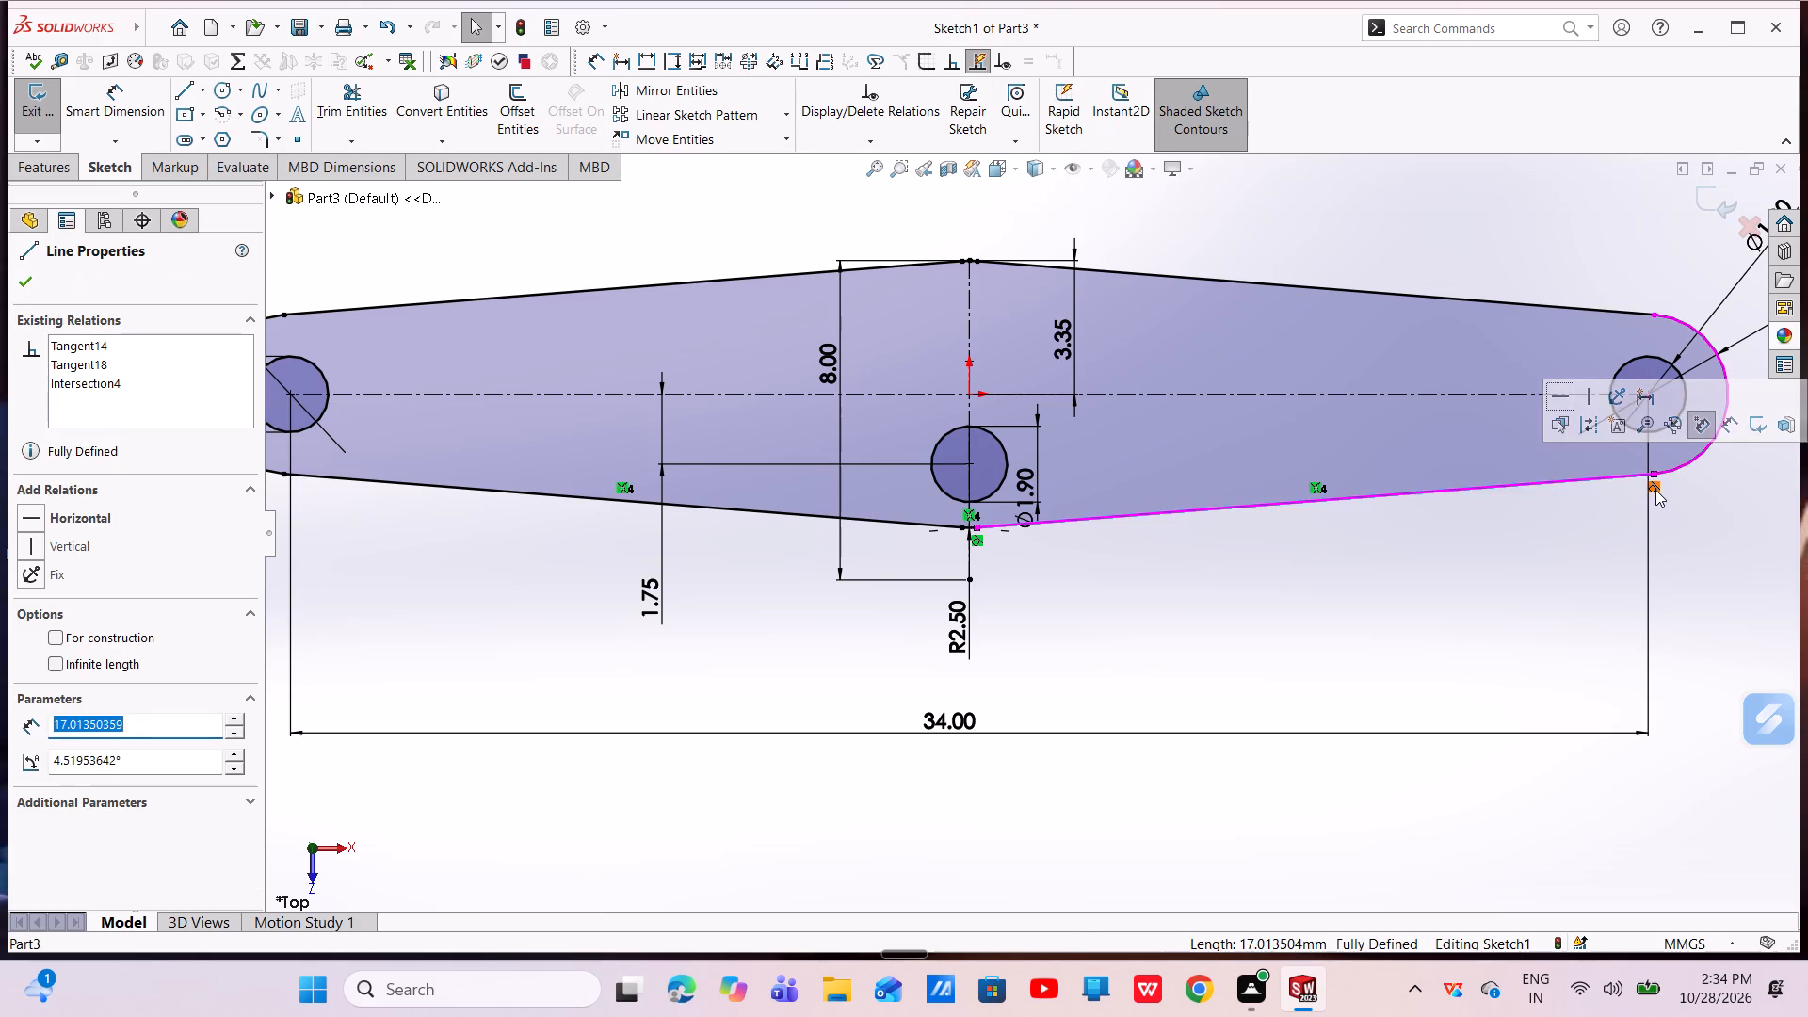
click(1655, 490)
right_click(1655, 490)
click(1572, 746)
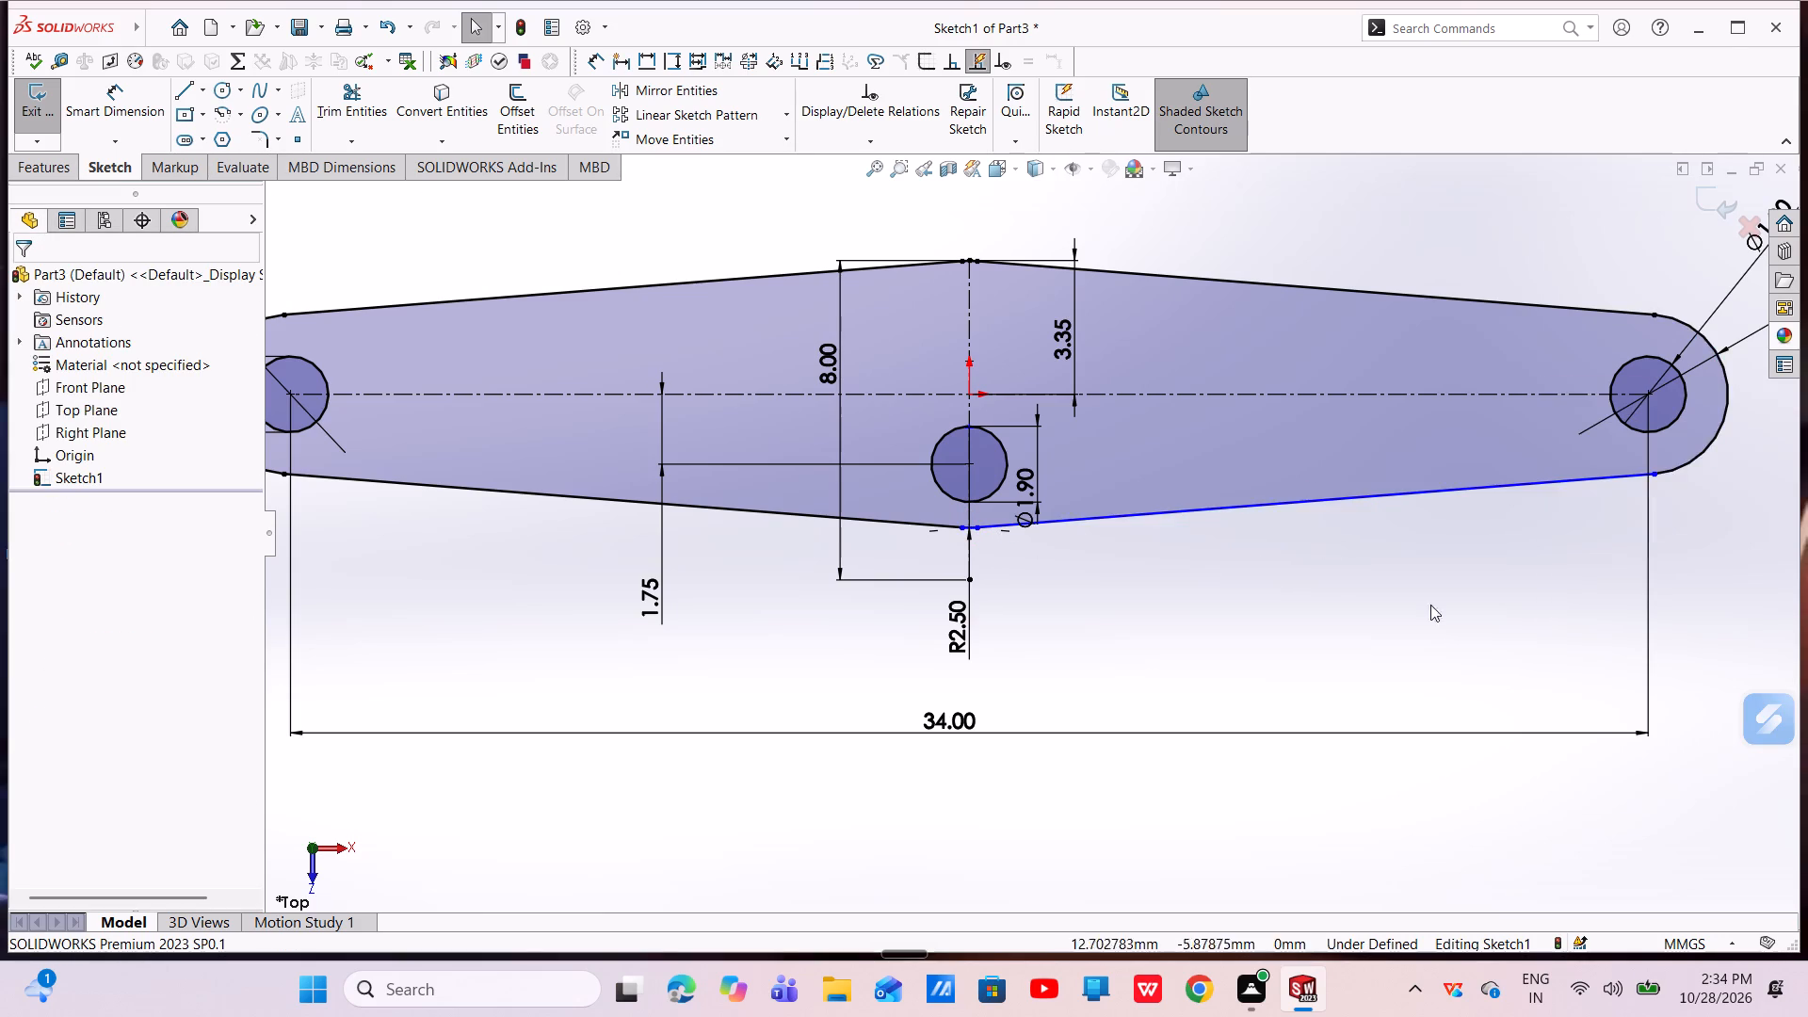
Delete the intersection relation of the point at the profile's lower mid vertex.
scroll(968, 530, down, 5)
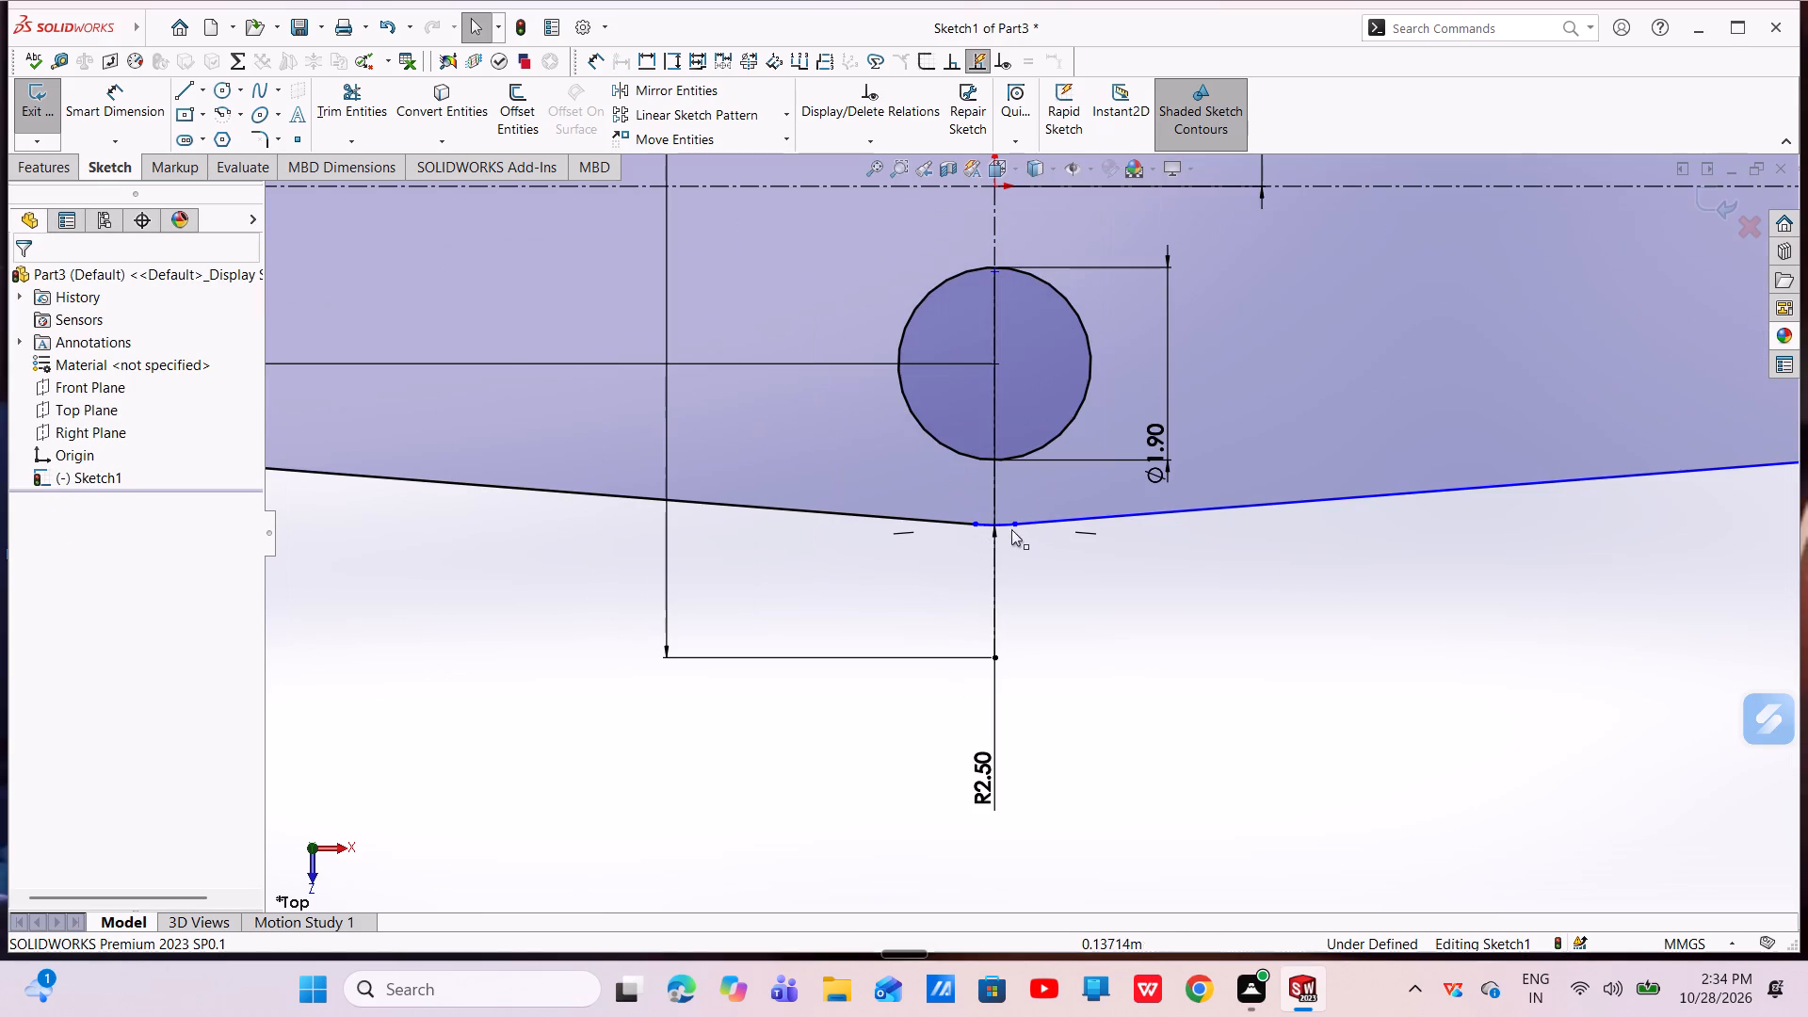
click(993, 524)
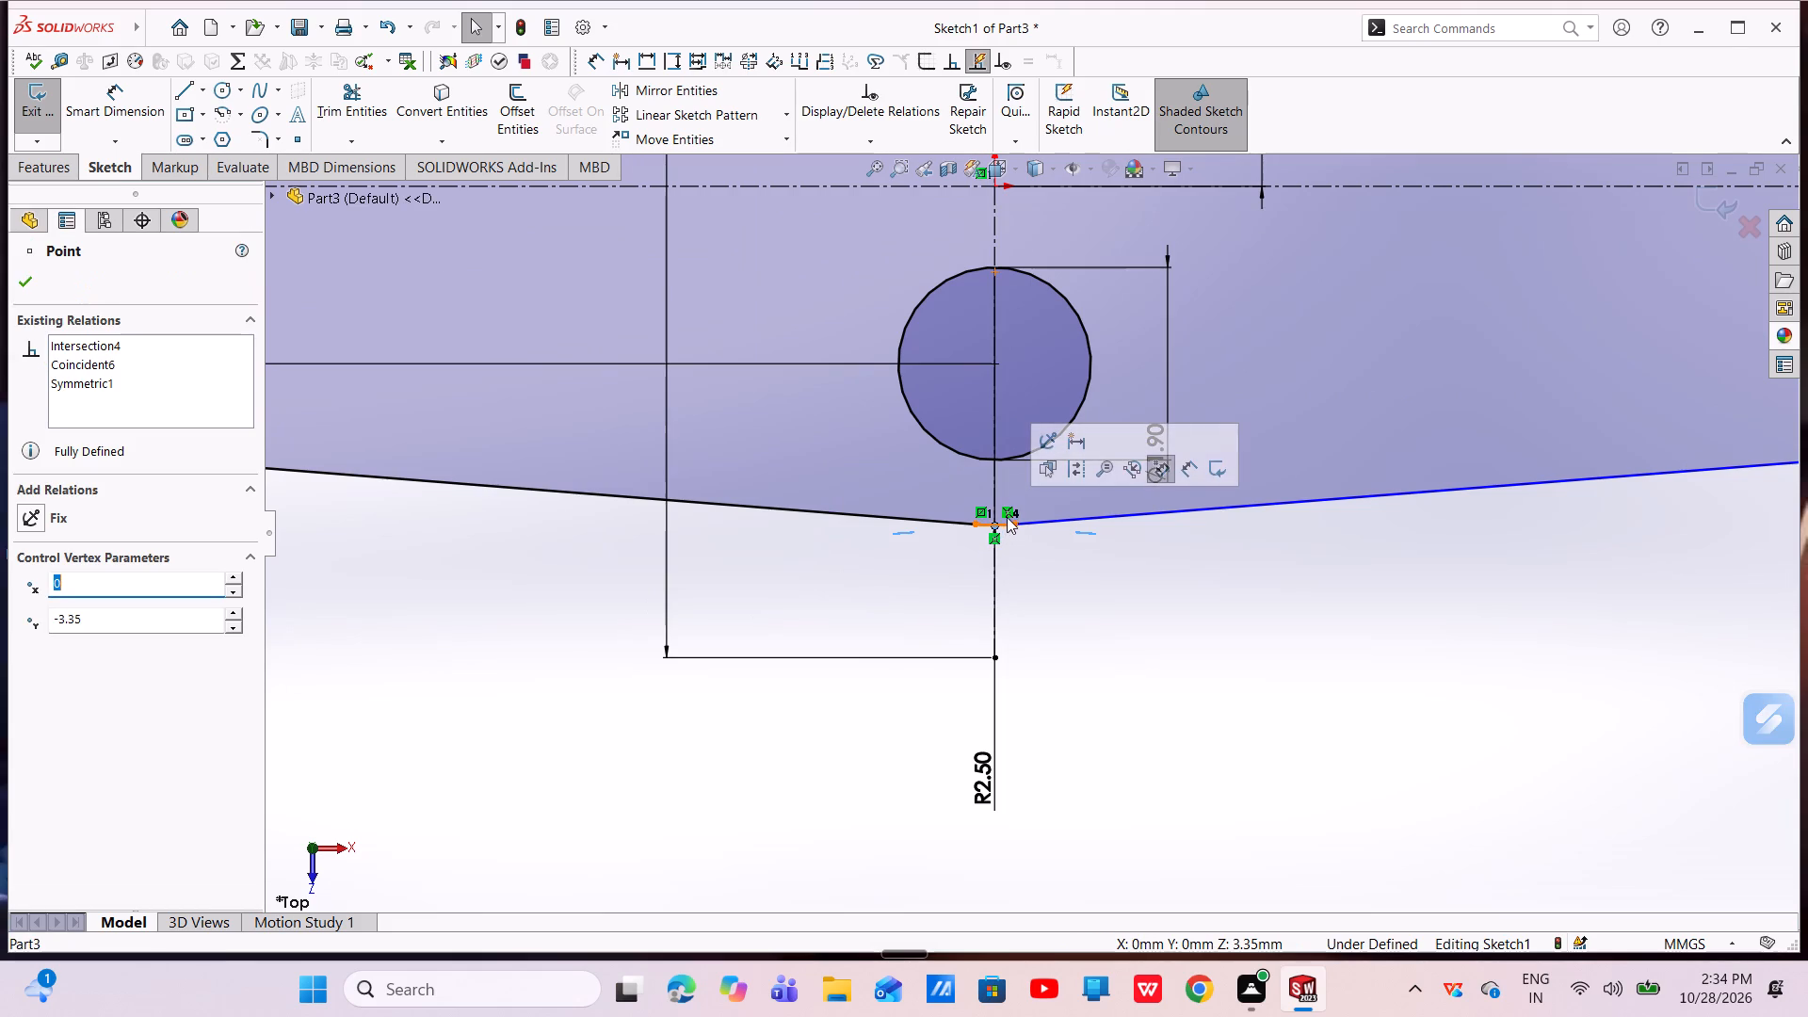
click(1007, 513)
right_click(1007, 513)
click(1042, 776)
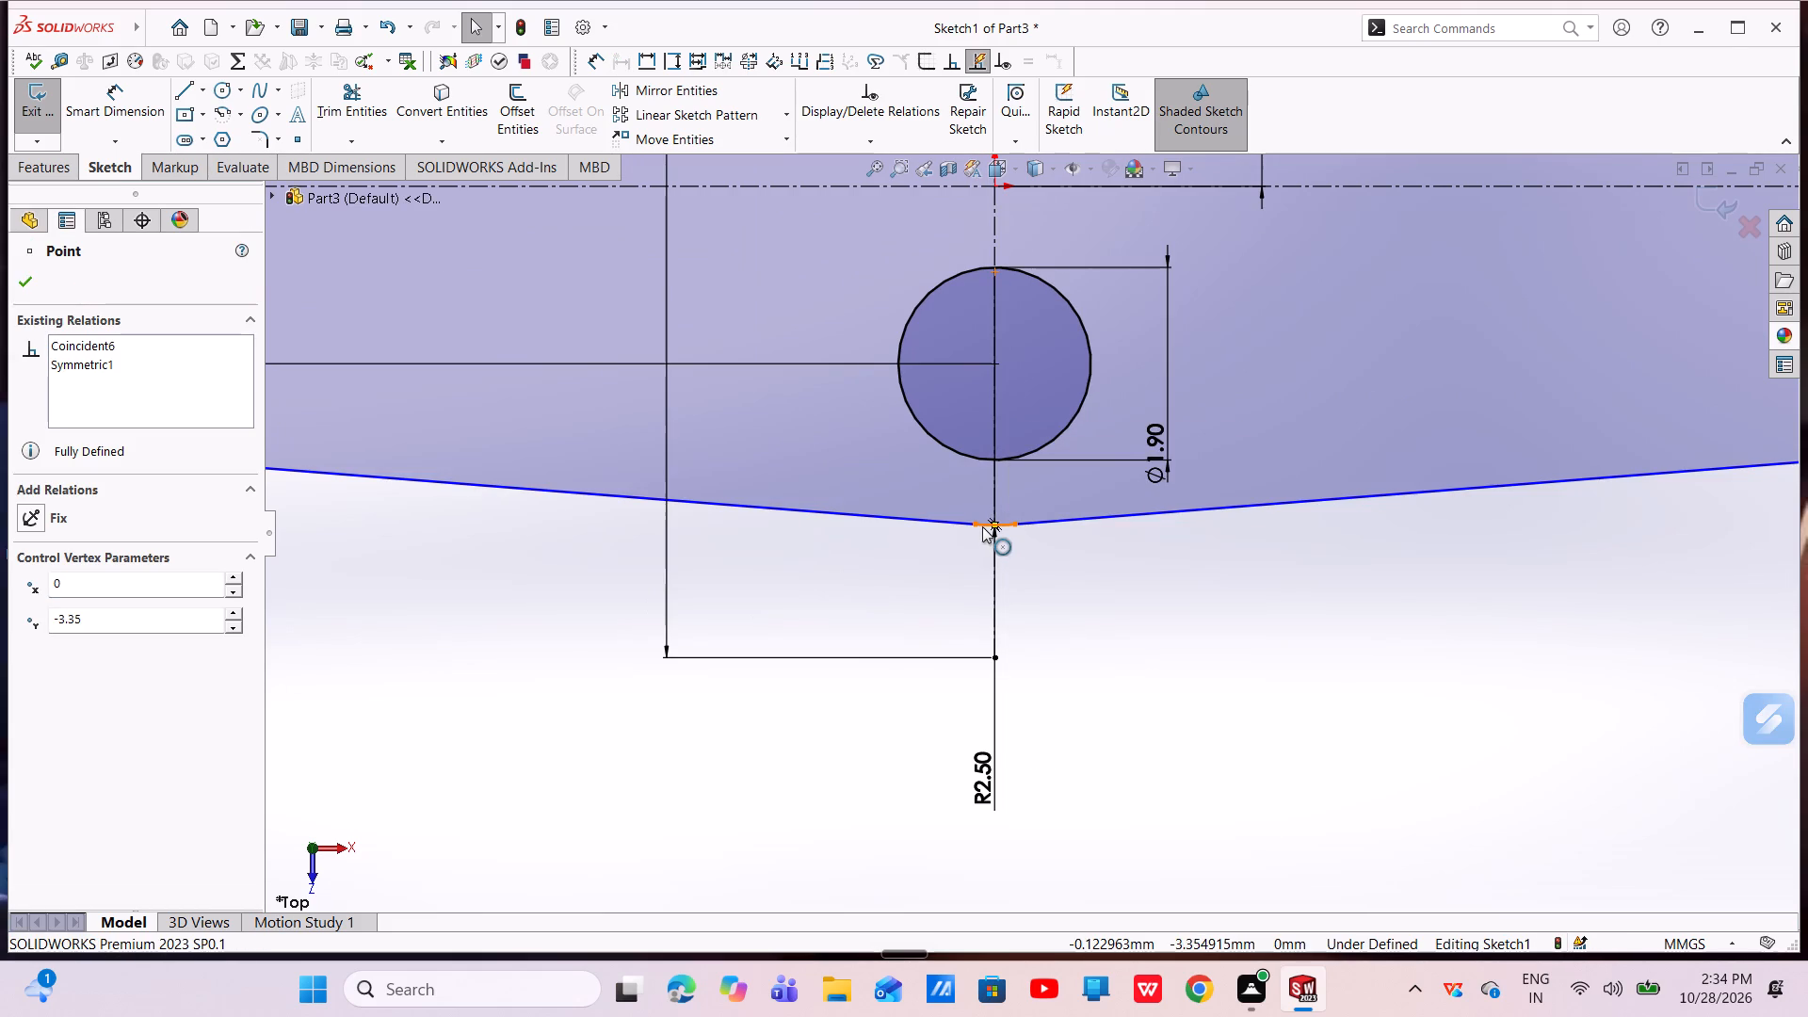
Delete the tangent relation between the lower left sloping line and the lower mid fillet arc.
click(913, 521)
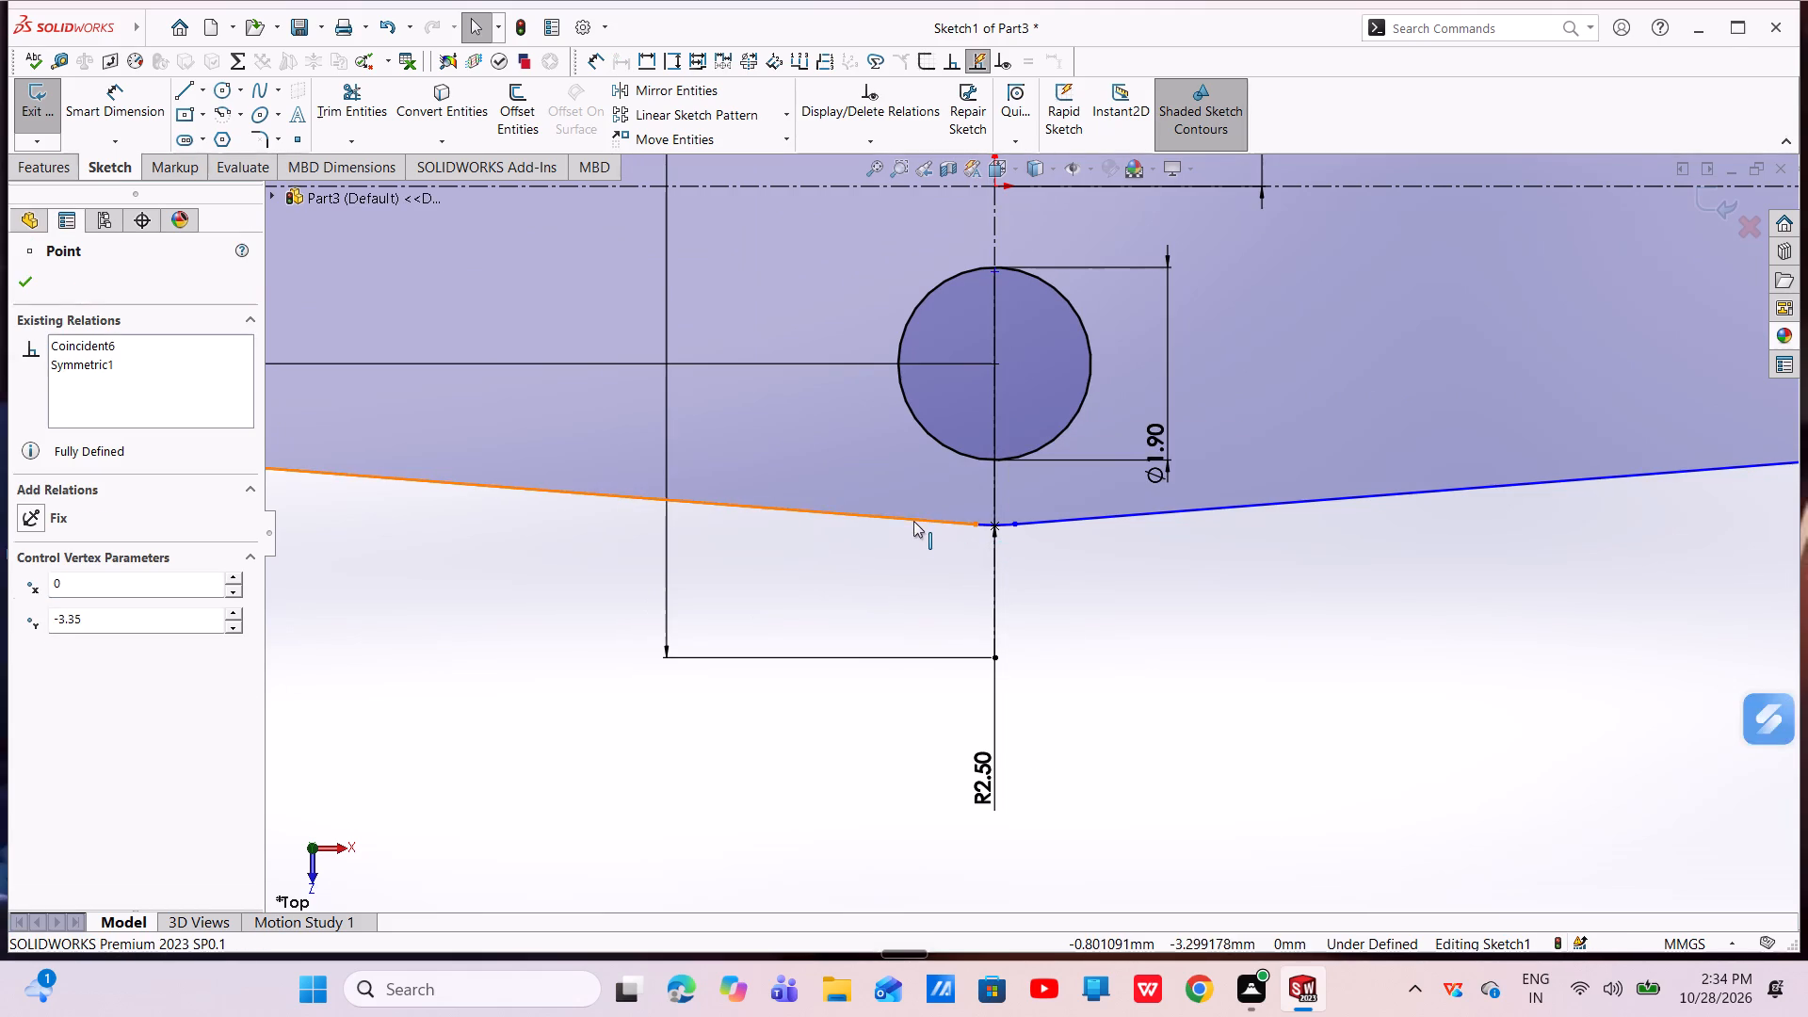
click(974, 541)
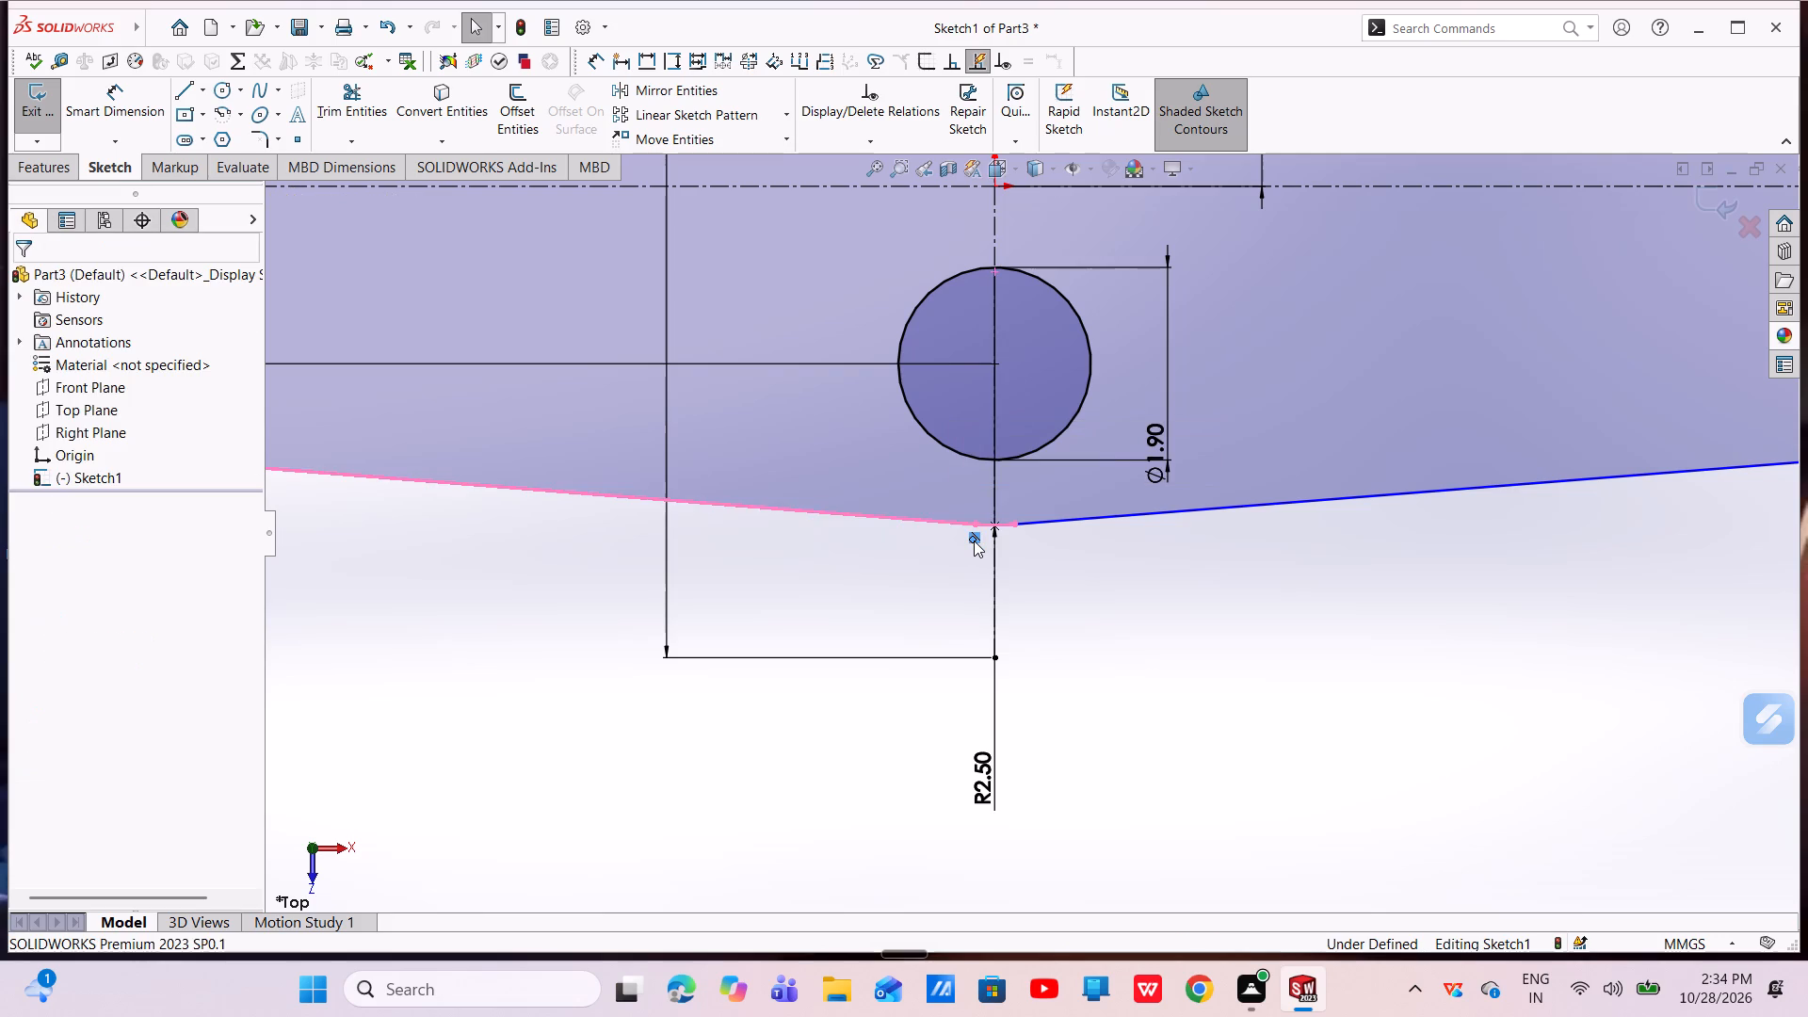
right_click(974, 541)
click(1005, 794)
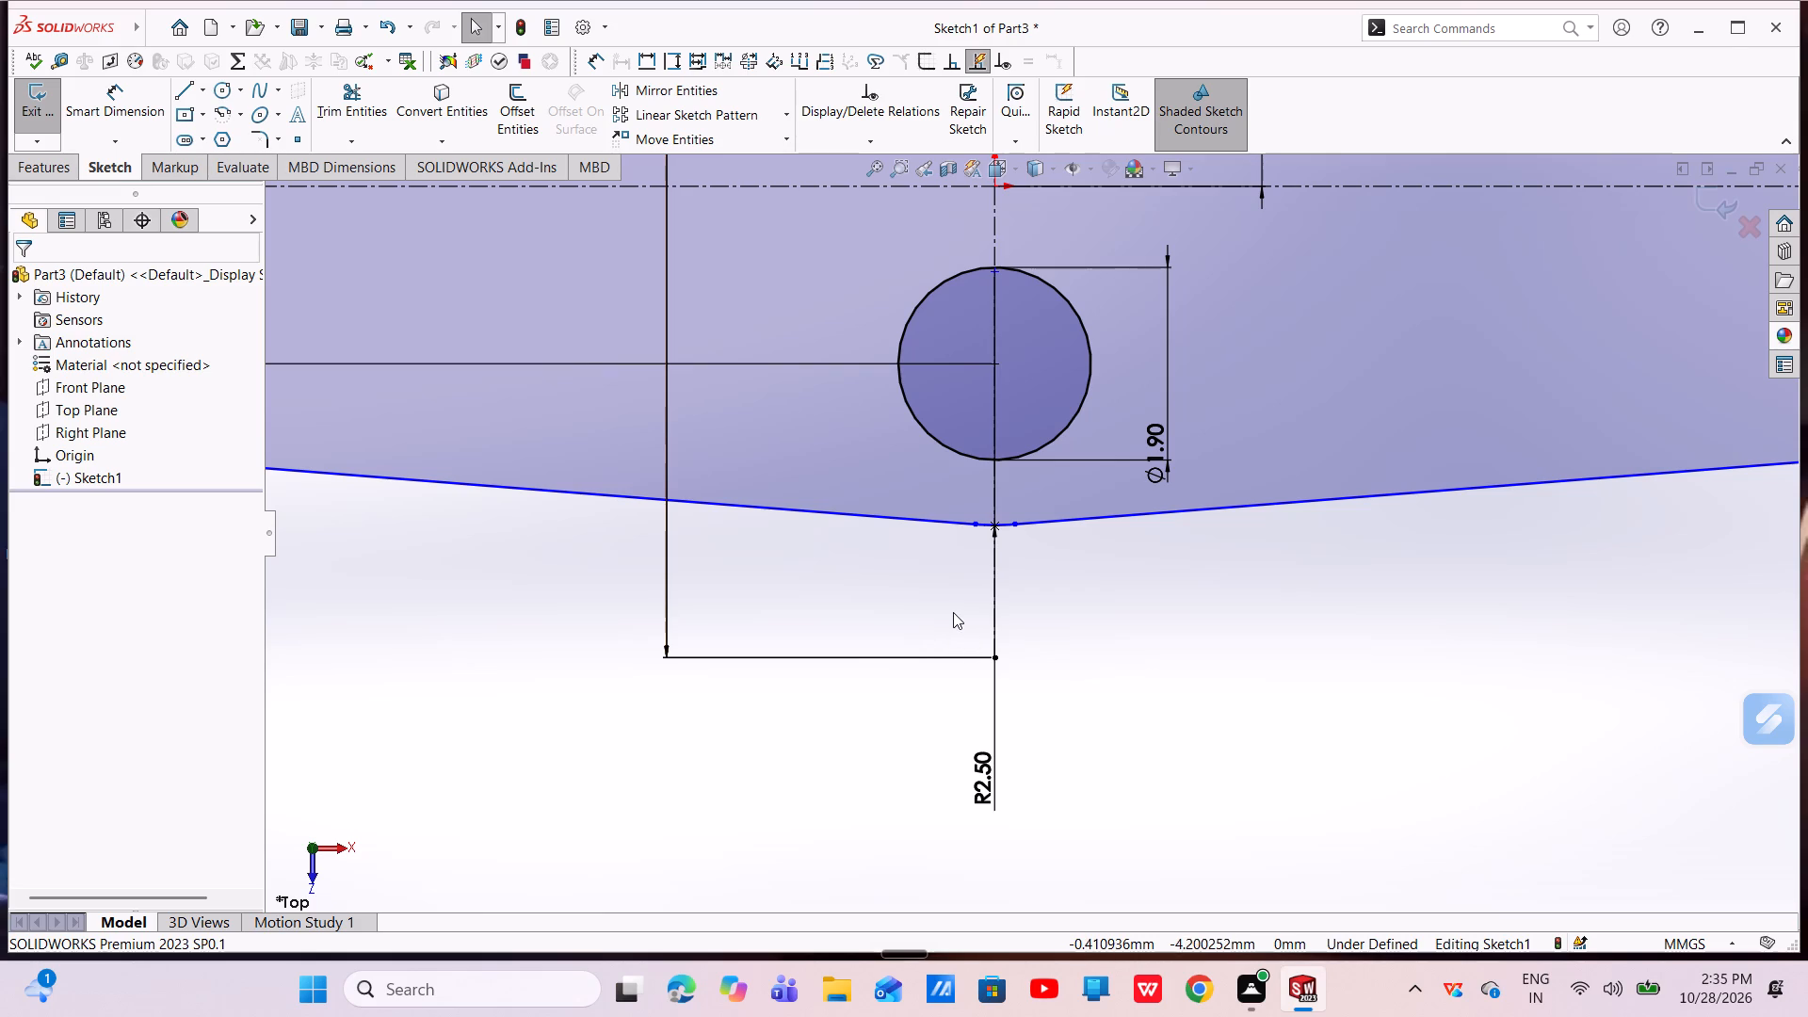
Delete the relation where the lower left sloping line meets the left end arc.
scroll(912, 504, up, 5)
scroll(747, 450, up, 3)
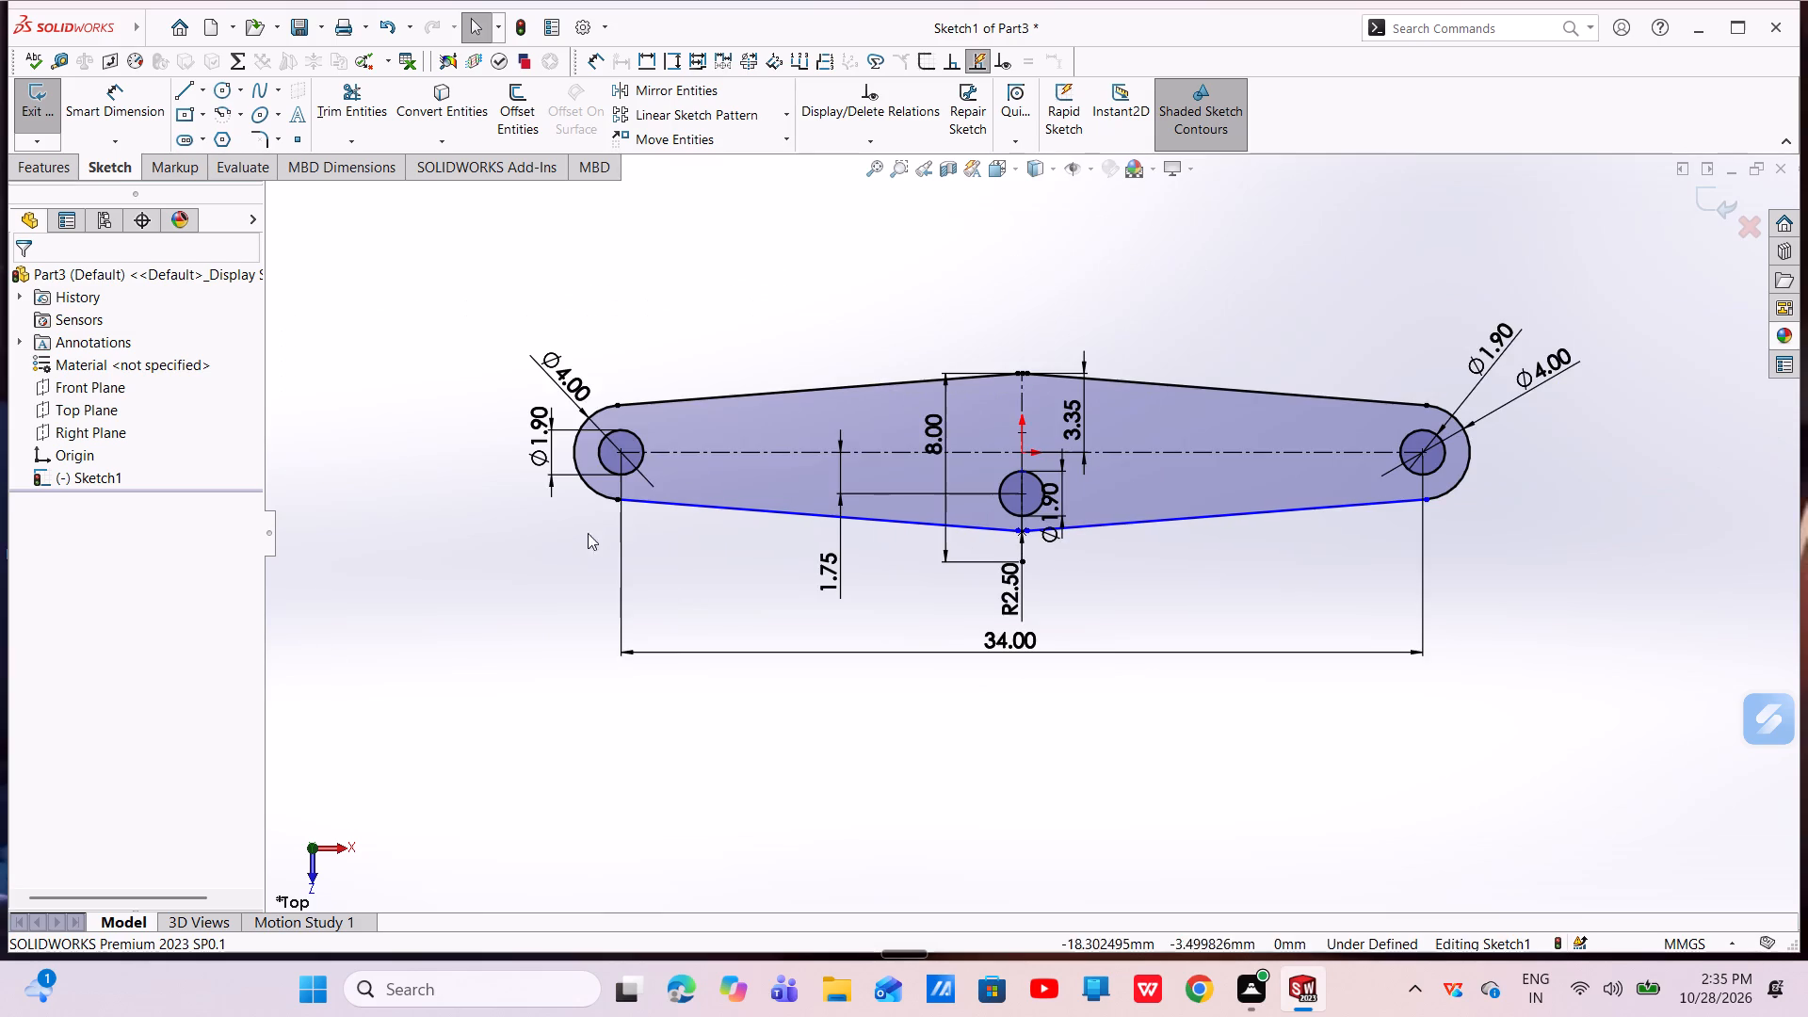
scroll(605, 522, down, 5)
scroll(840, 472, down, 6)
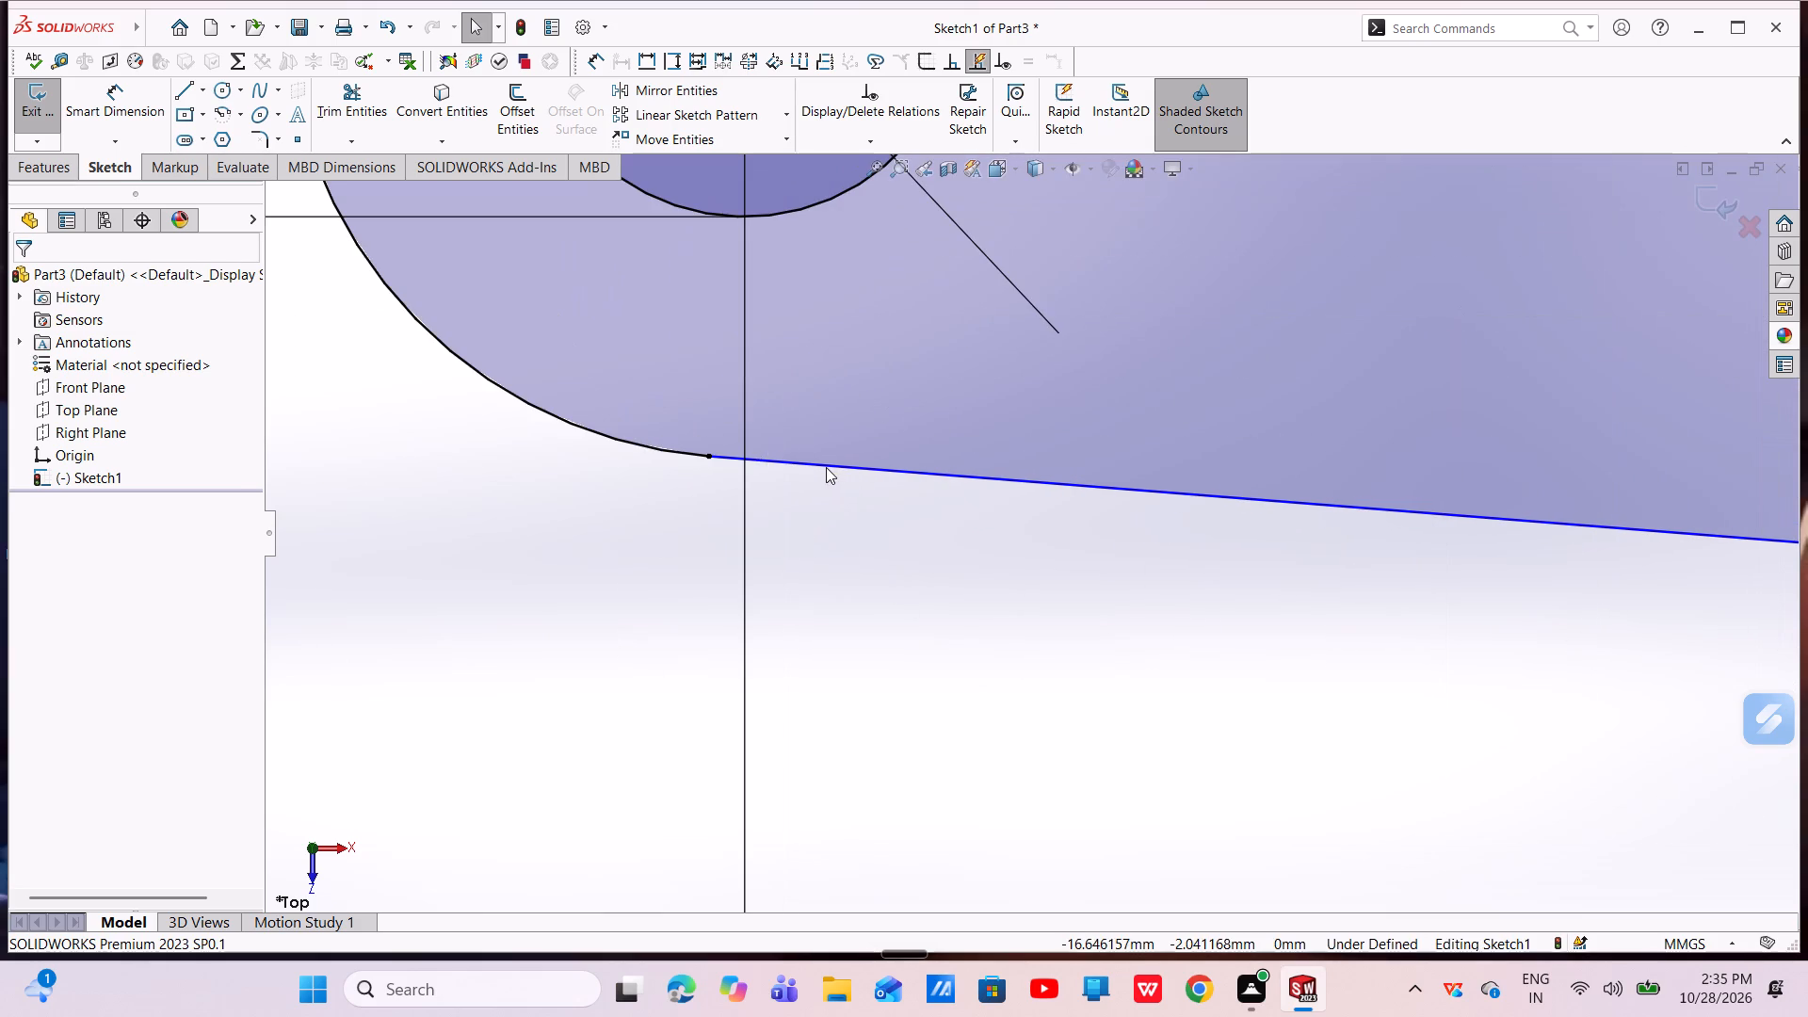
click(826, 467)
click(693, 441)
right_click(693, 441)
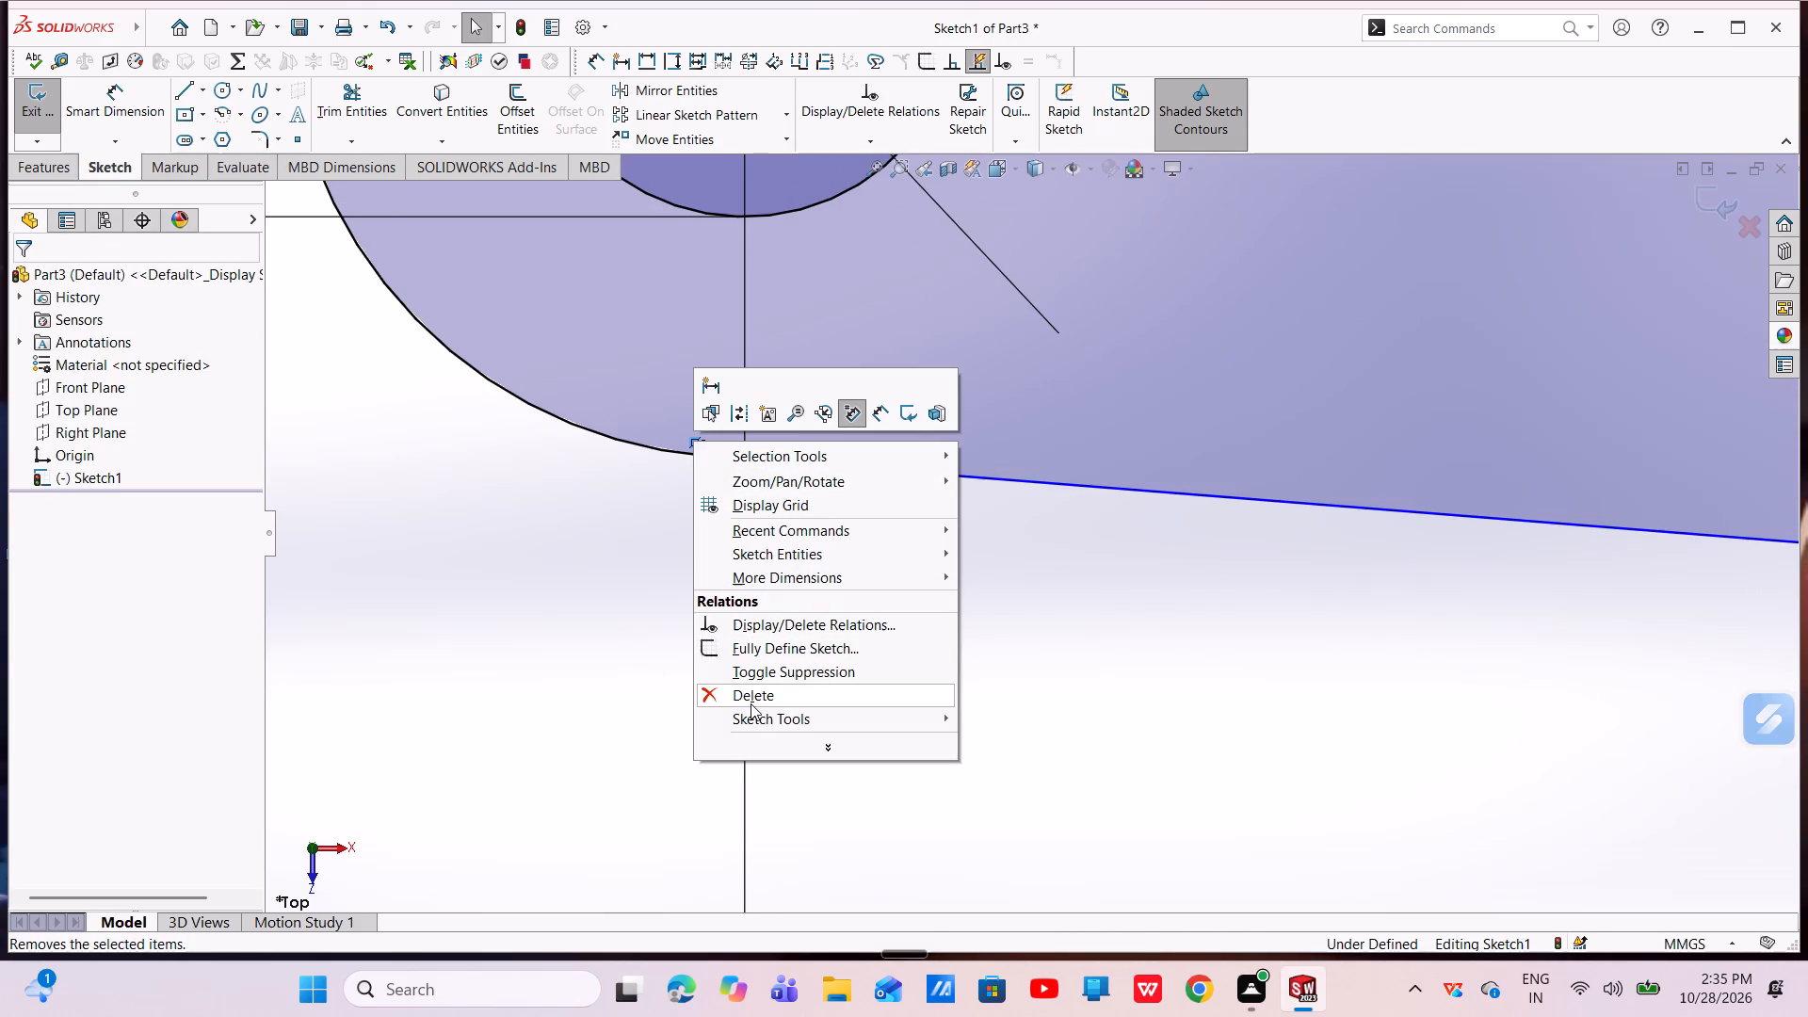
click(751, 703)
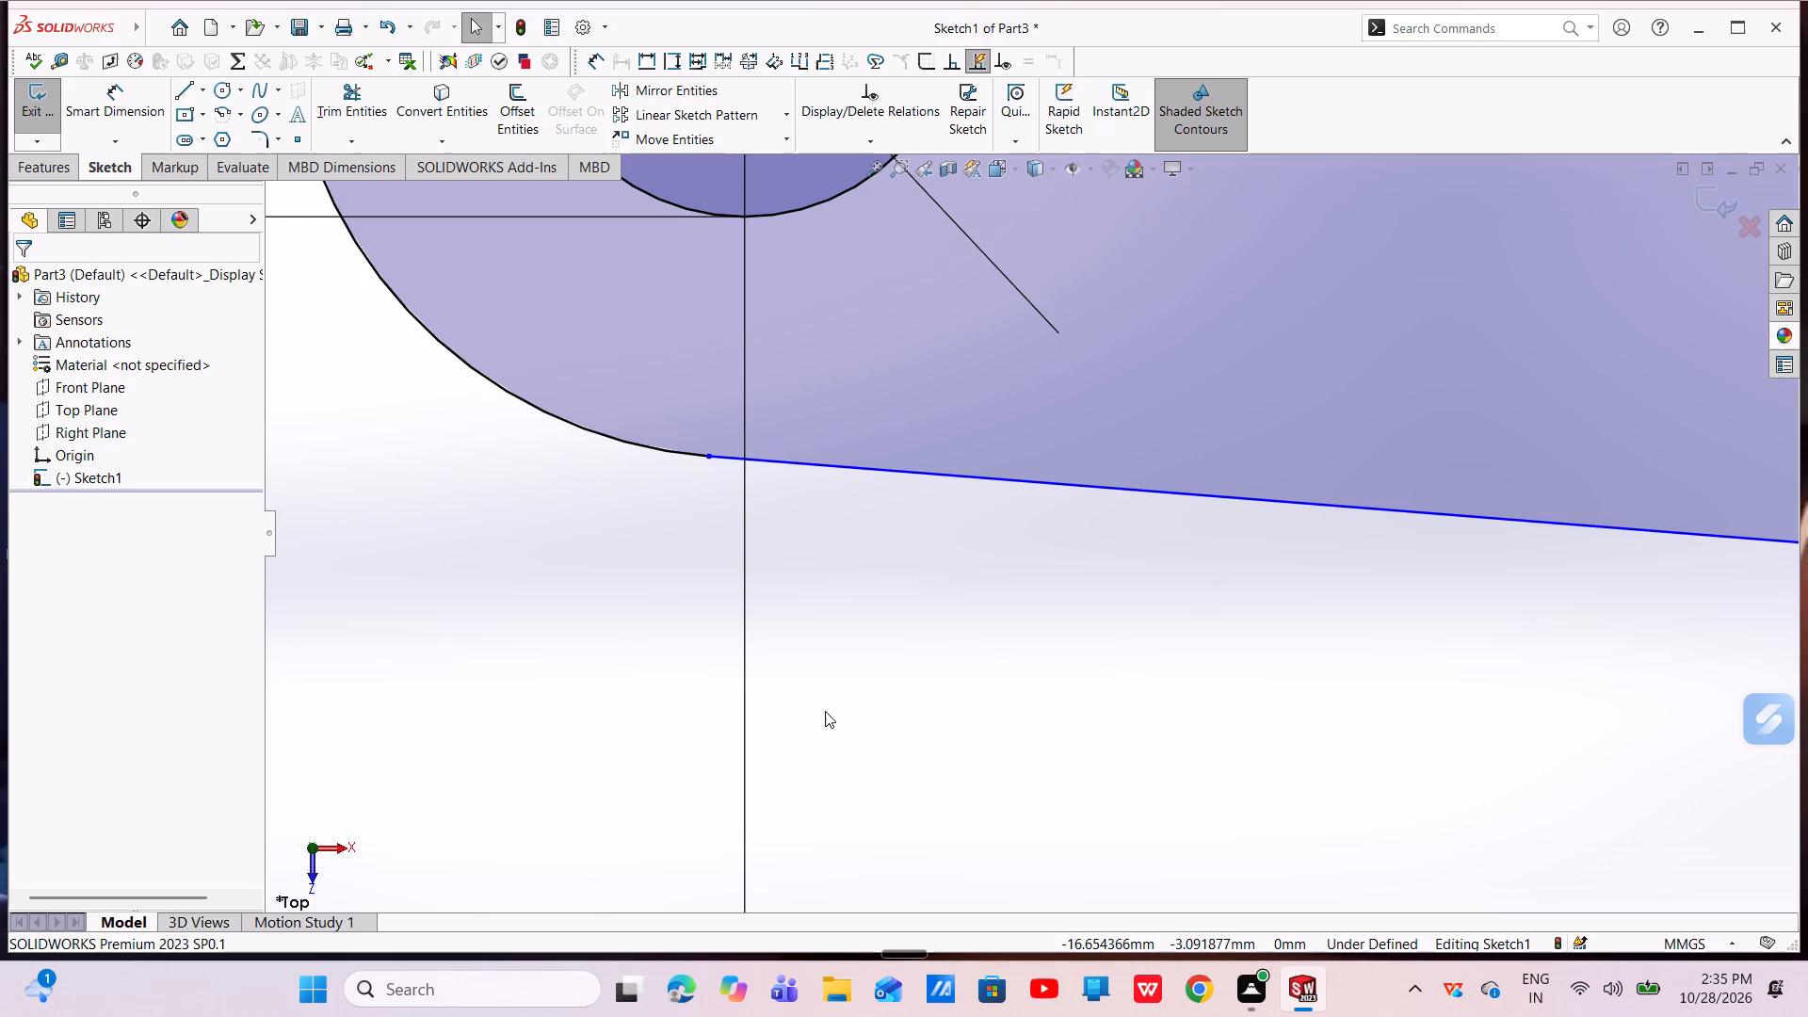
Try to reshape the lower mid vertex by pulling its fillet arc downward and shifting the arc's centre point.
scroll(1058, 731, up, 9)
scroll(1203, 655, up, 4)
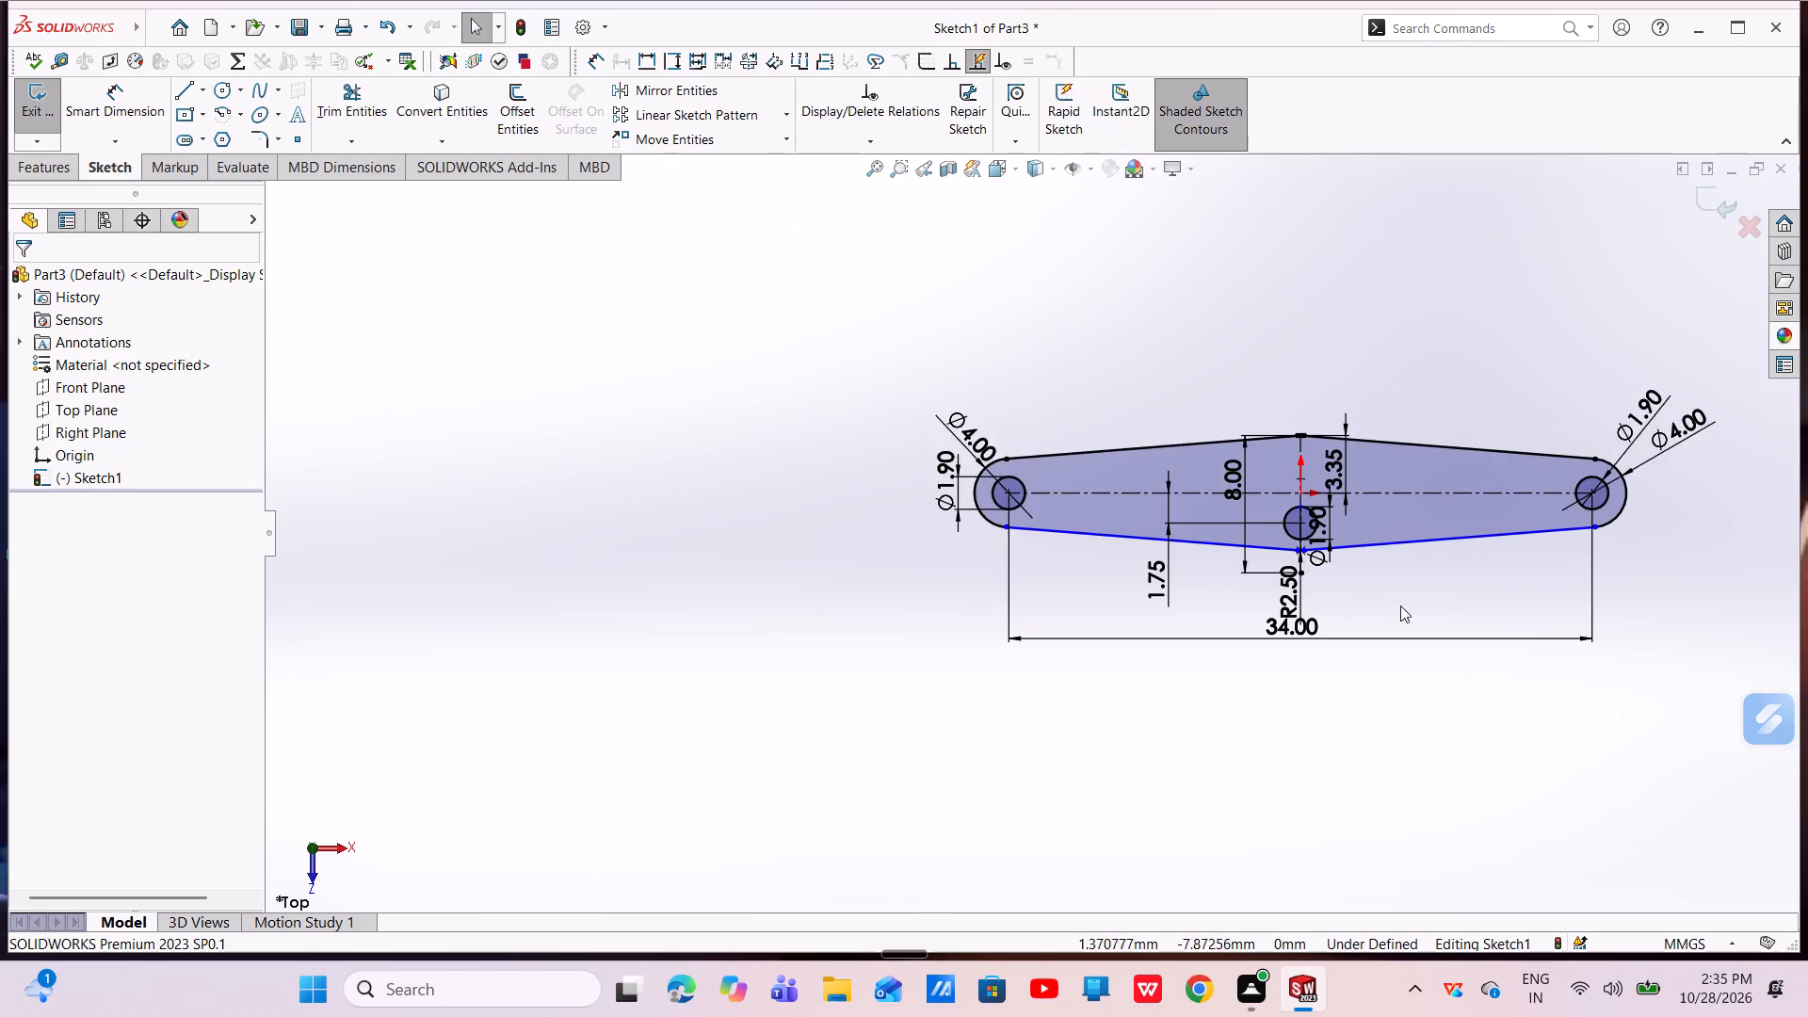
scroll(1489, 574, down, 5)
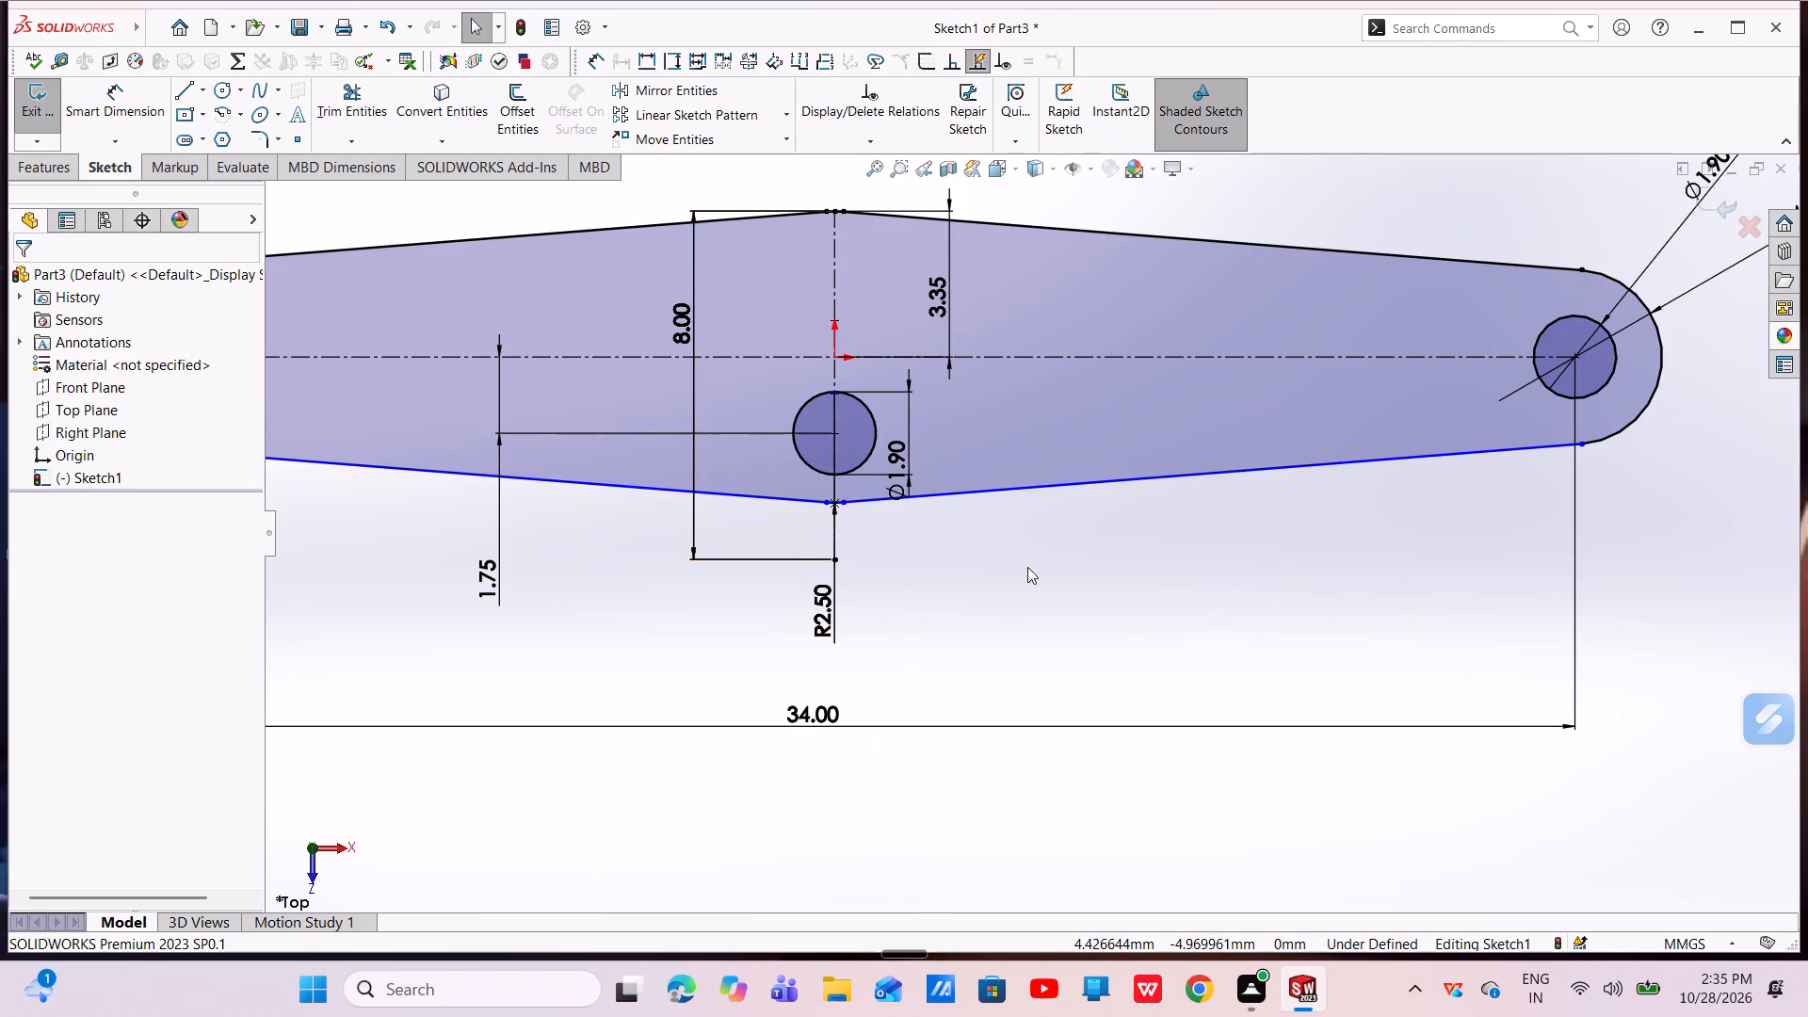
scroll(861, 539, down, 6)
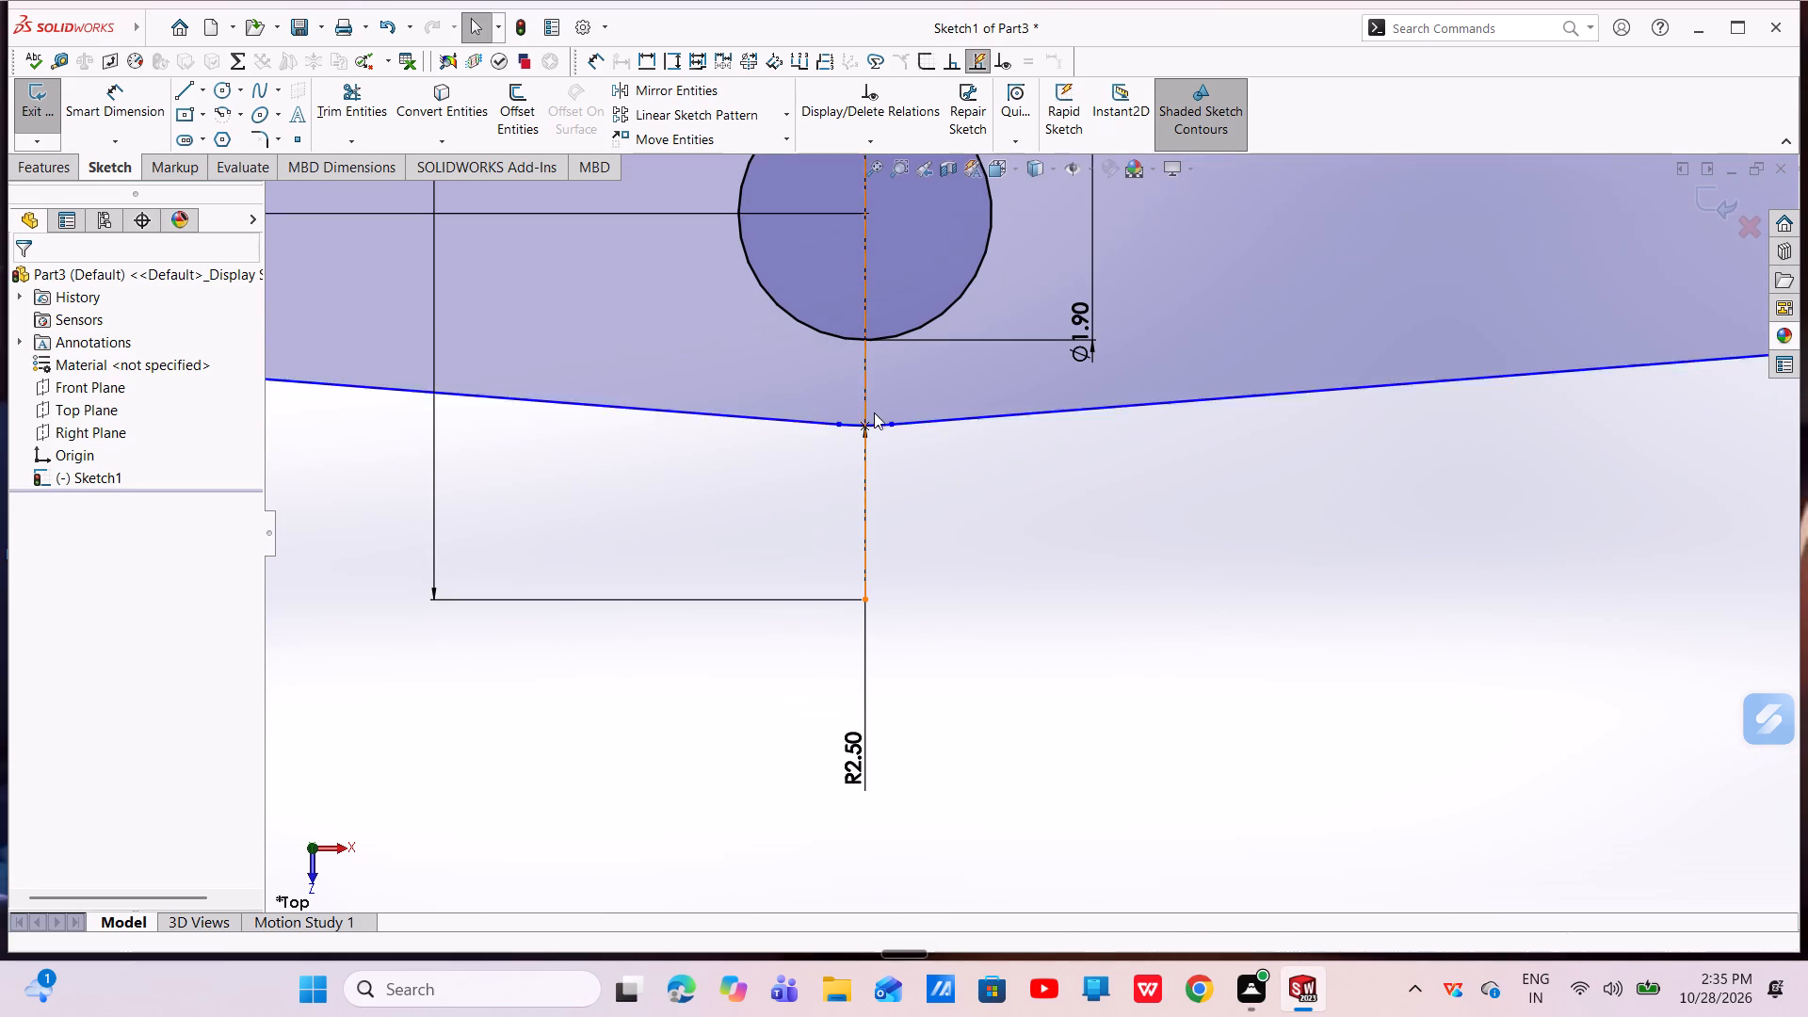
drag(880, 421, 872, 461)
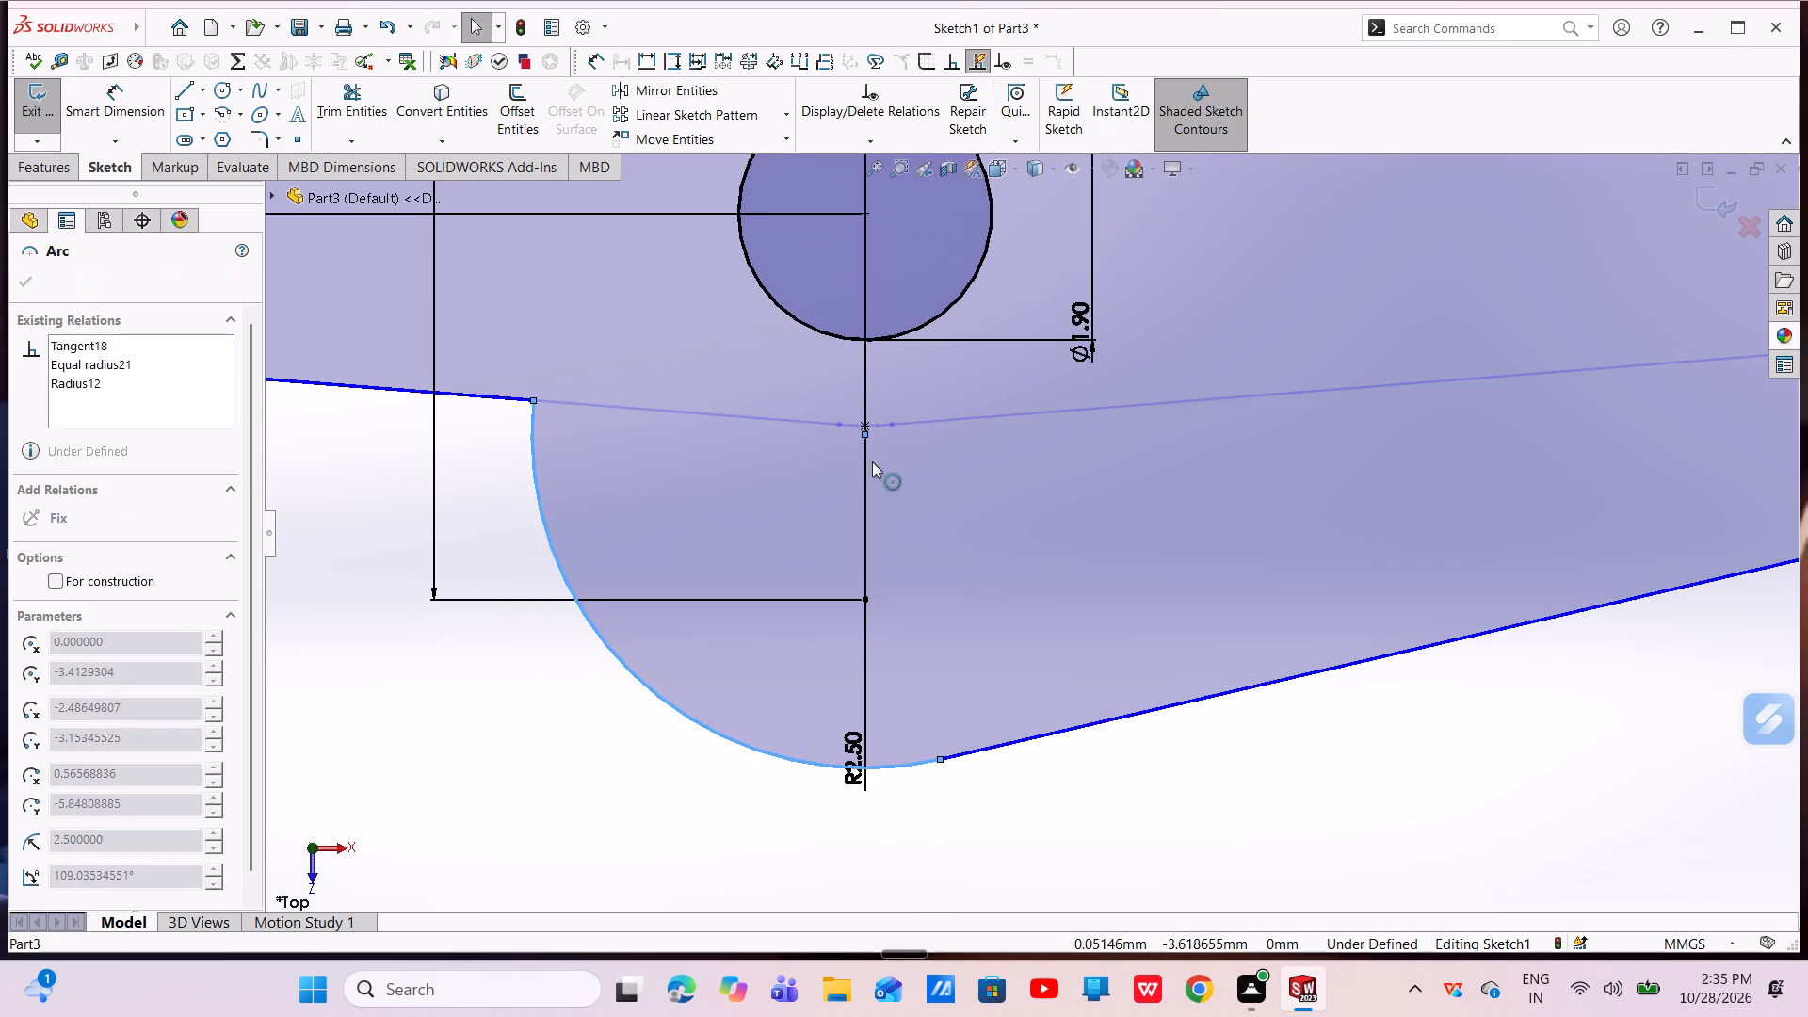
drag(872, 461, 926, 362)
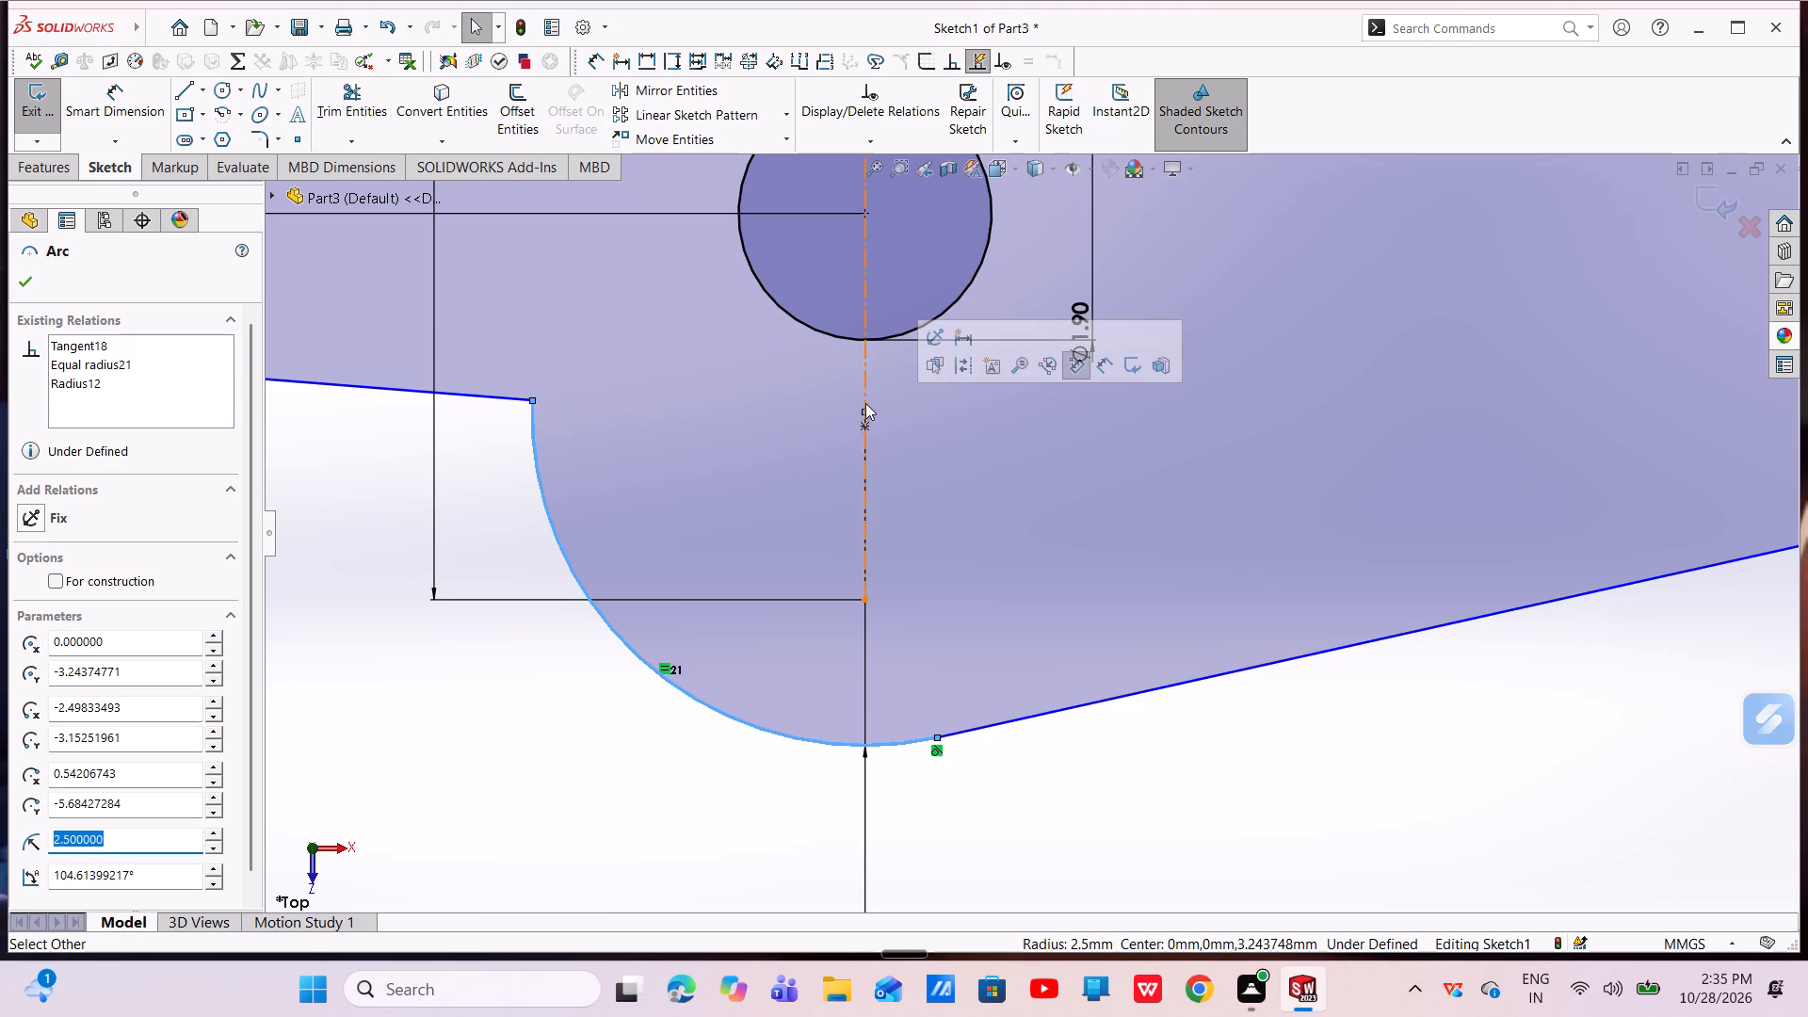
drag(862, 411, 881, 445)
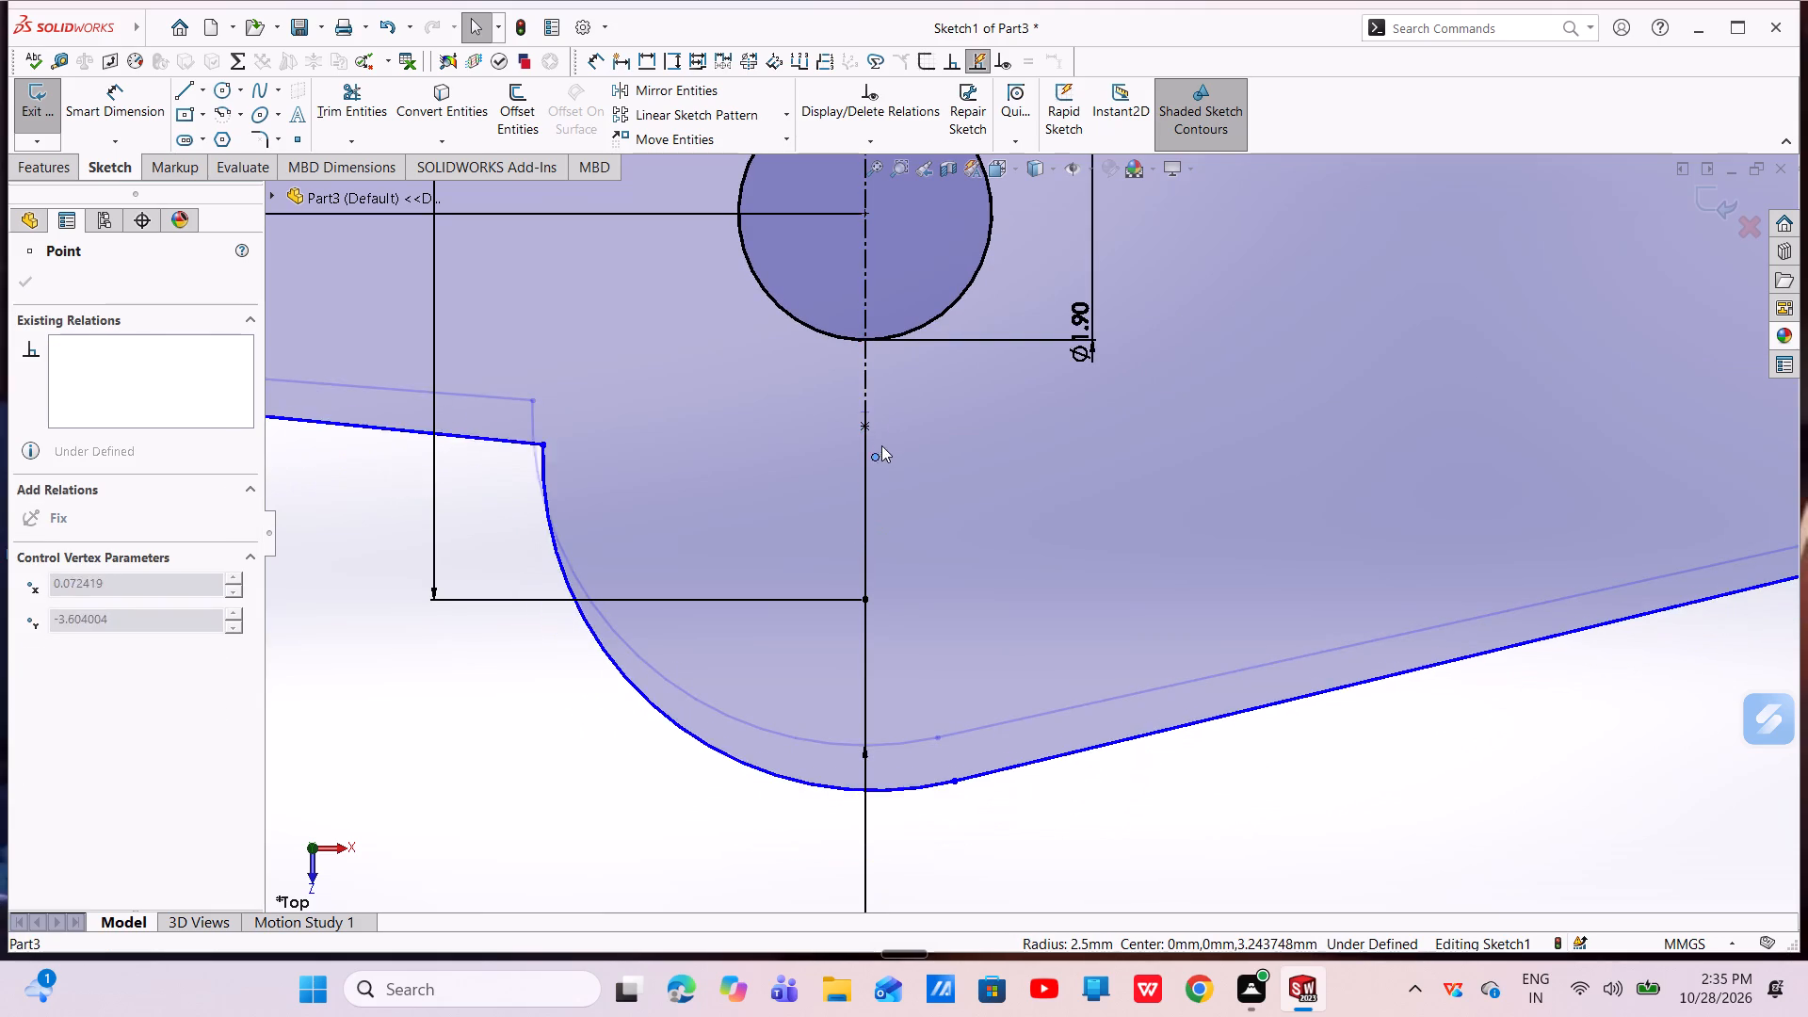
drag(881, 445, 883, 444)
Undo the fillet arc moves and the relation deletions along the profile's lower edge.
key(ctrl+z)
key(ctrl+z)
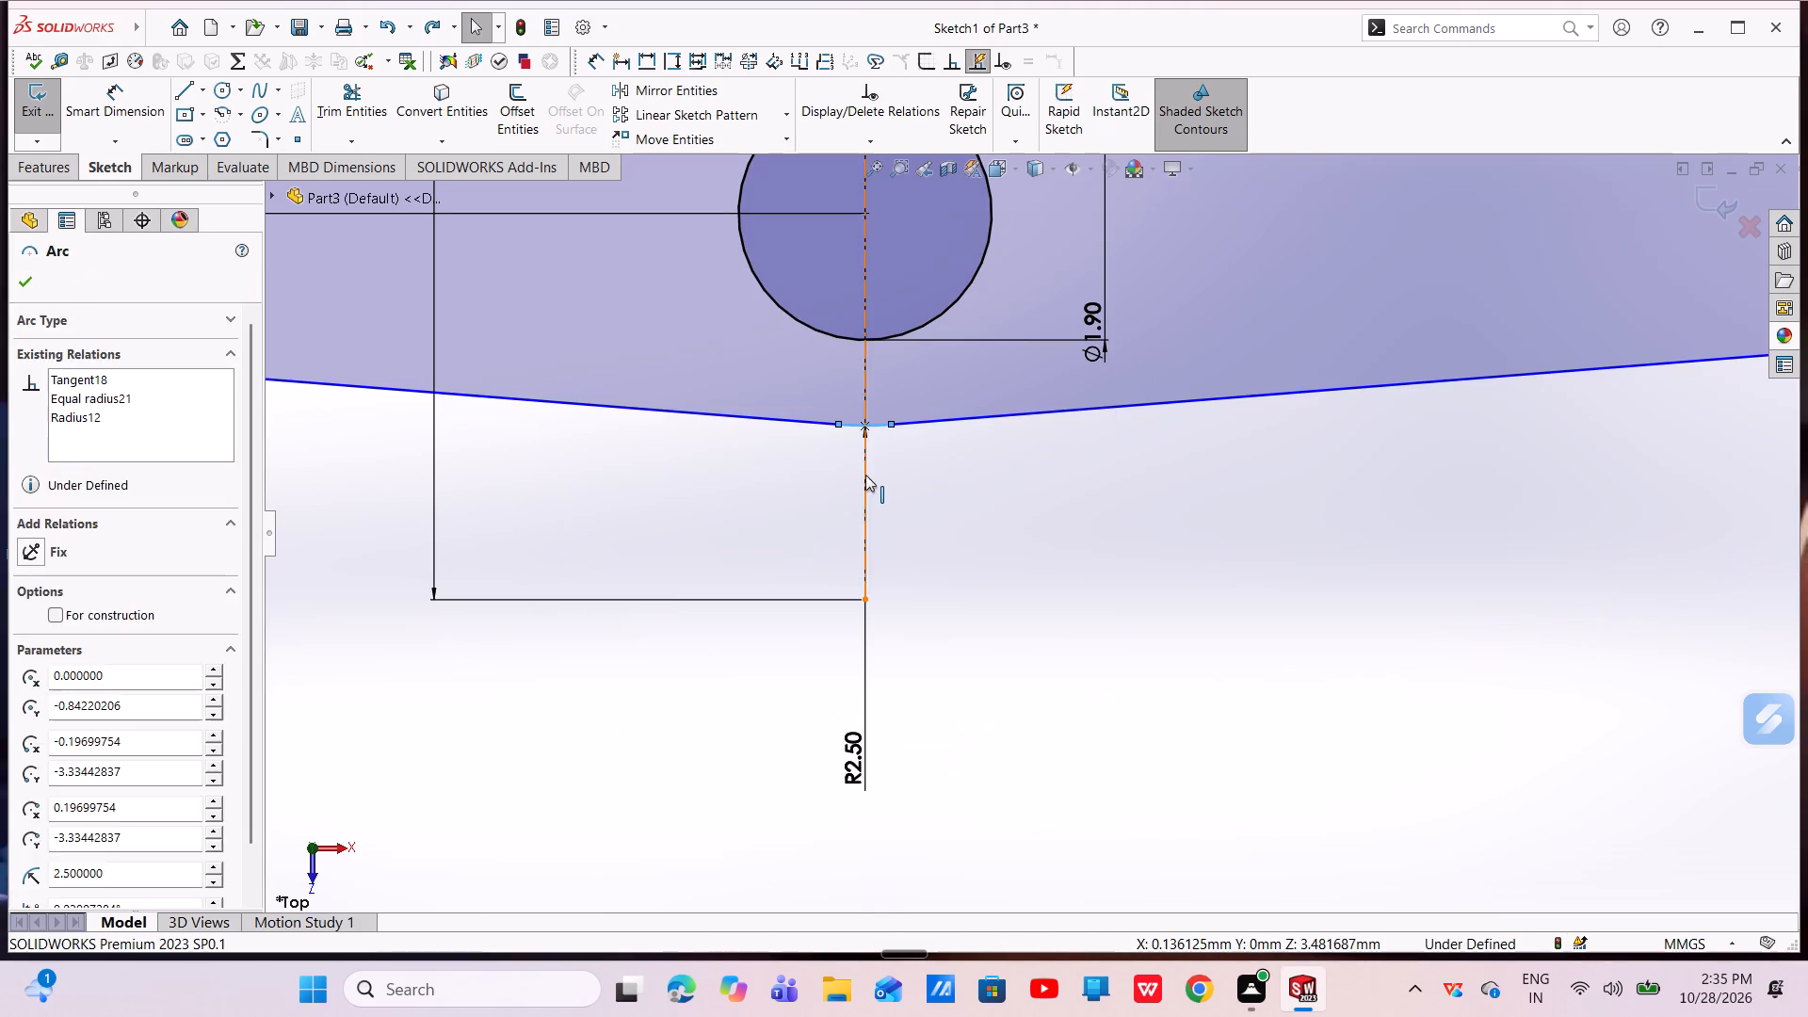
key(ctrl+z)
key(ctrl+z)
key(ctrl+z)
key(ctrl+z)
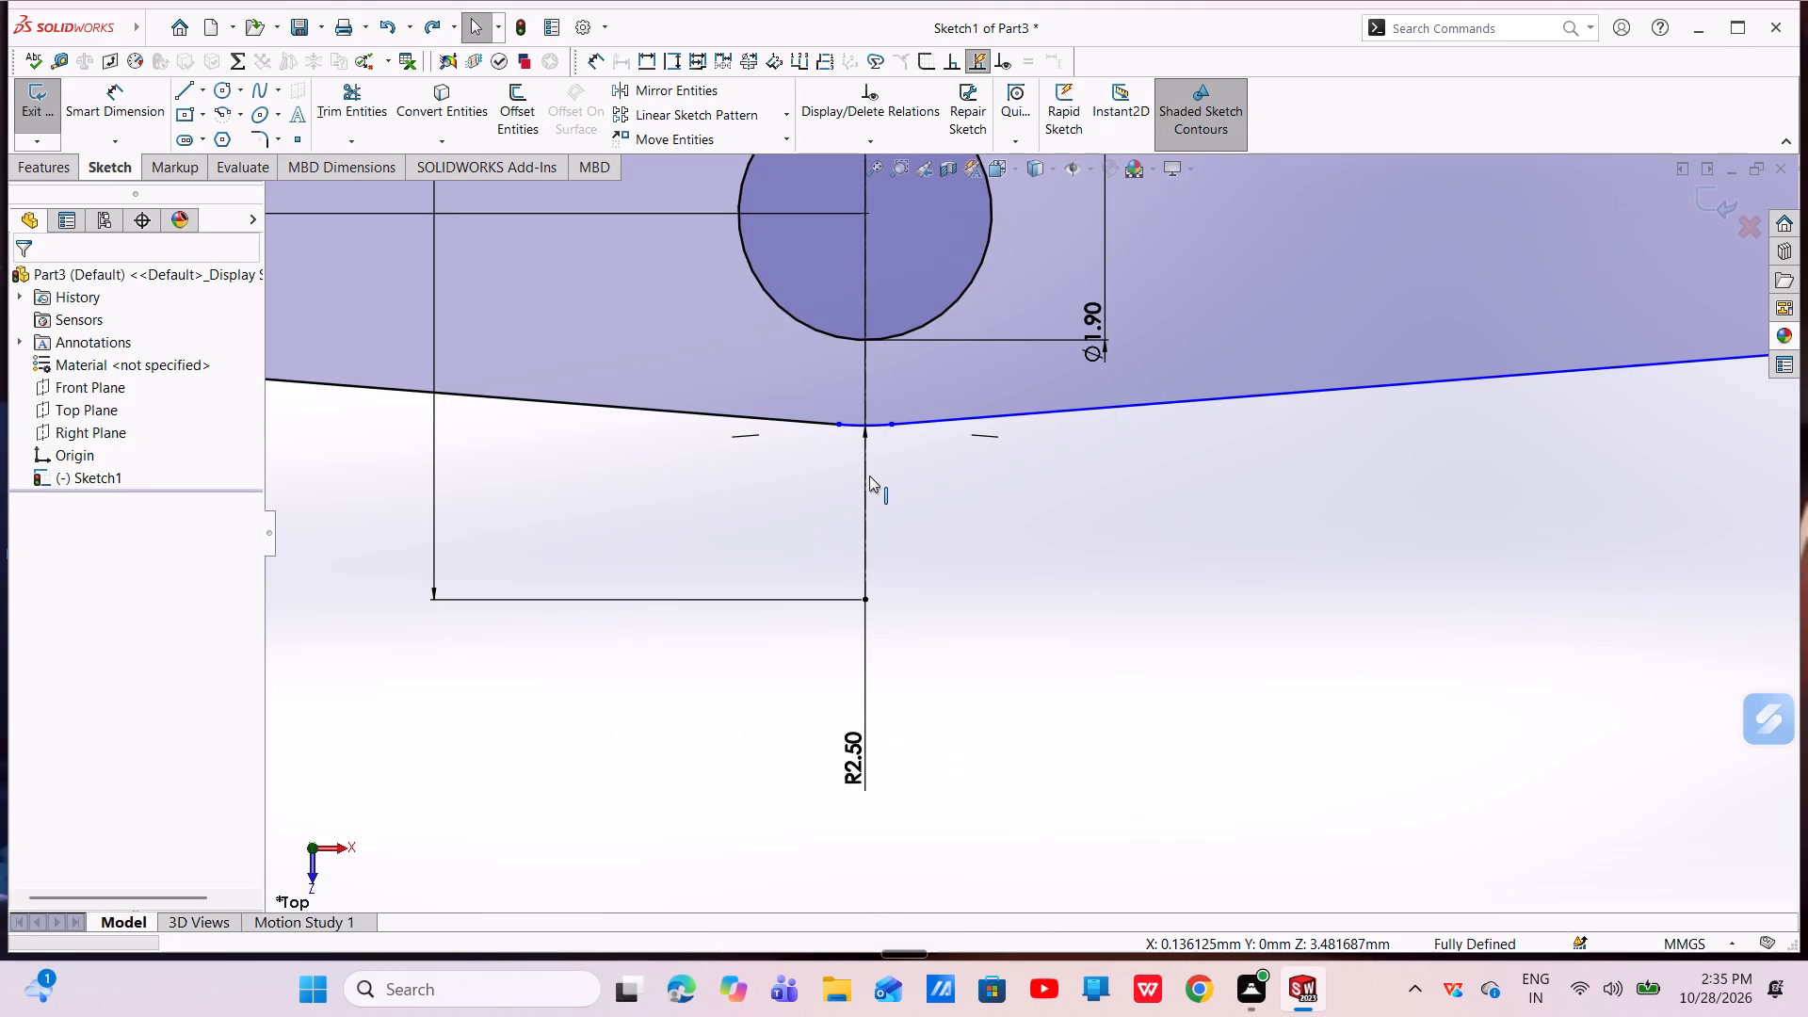
Delete the intersection relation shared by the two lower sloping lines of the rod profile.
click(1012, 418)
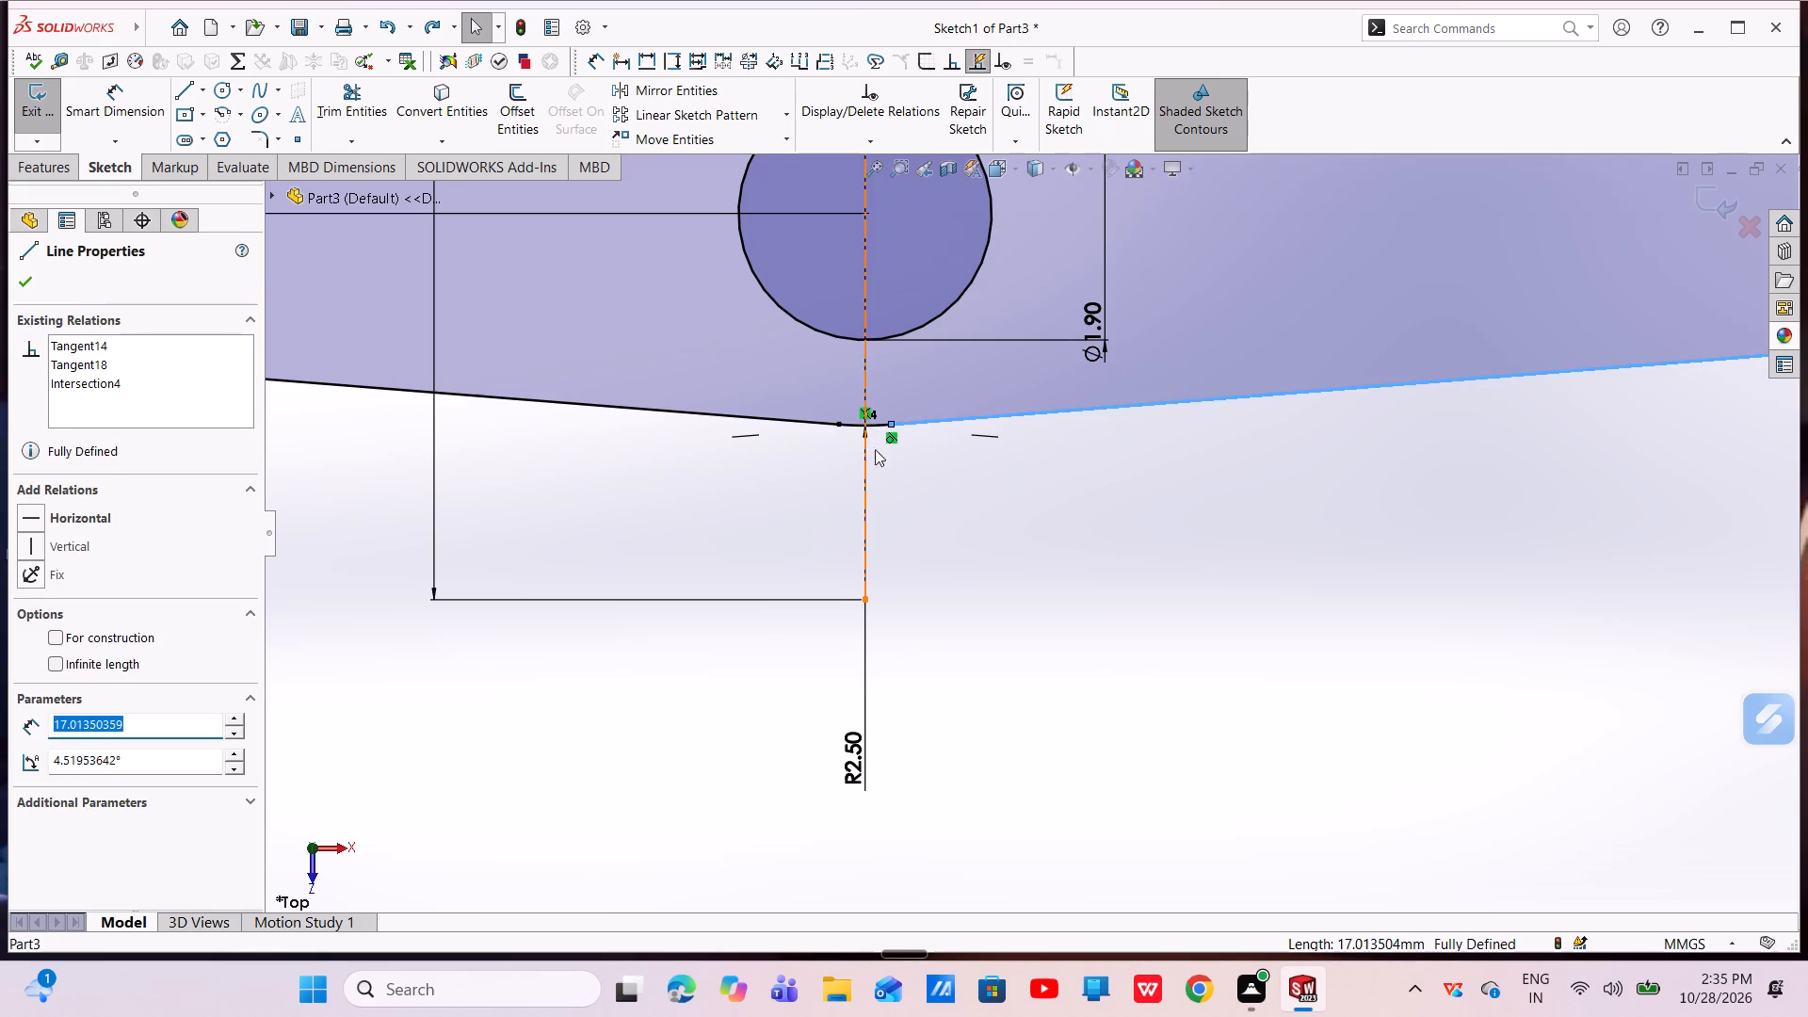
click(707, 416)
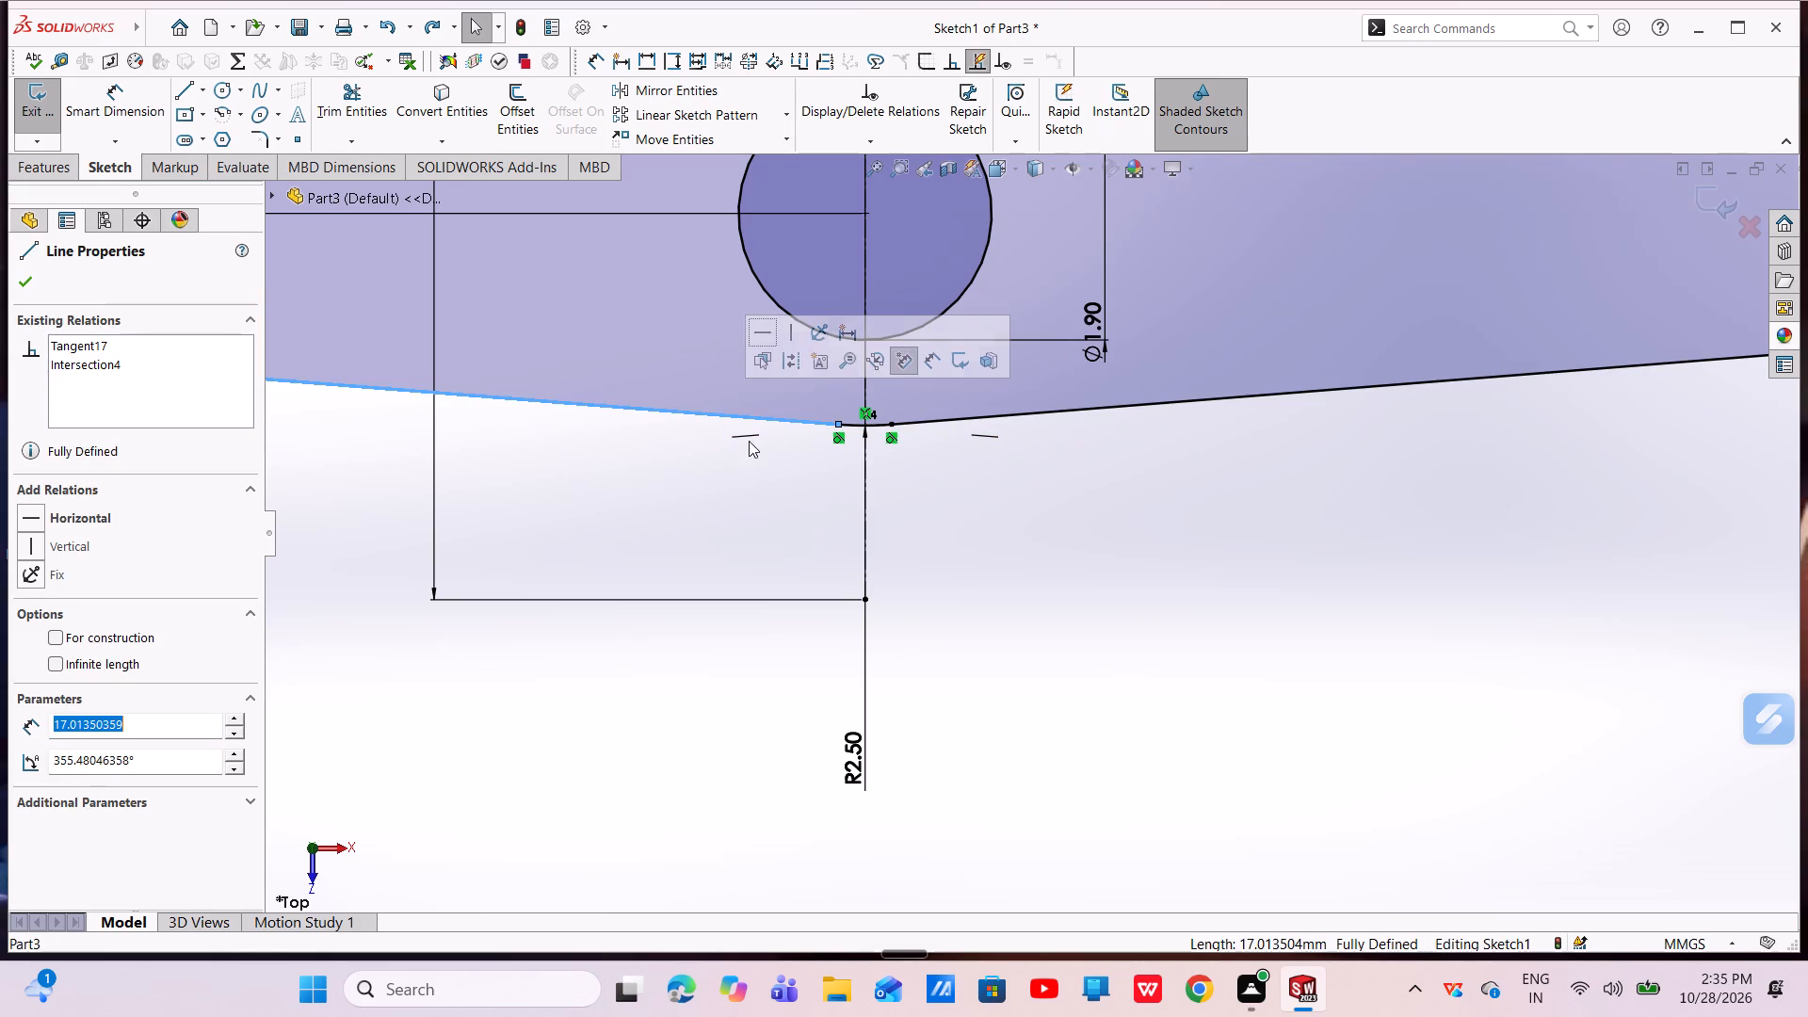
scroll(864, 532, up, 5)
scroll(678, 504, up, 2)
scroll(751, 492, down, 3)
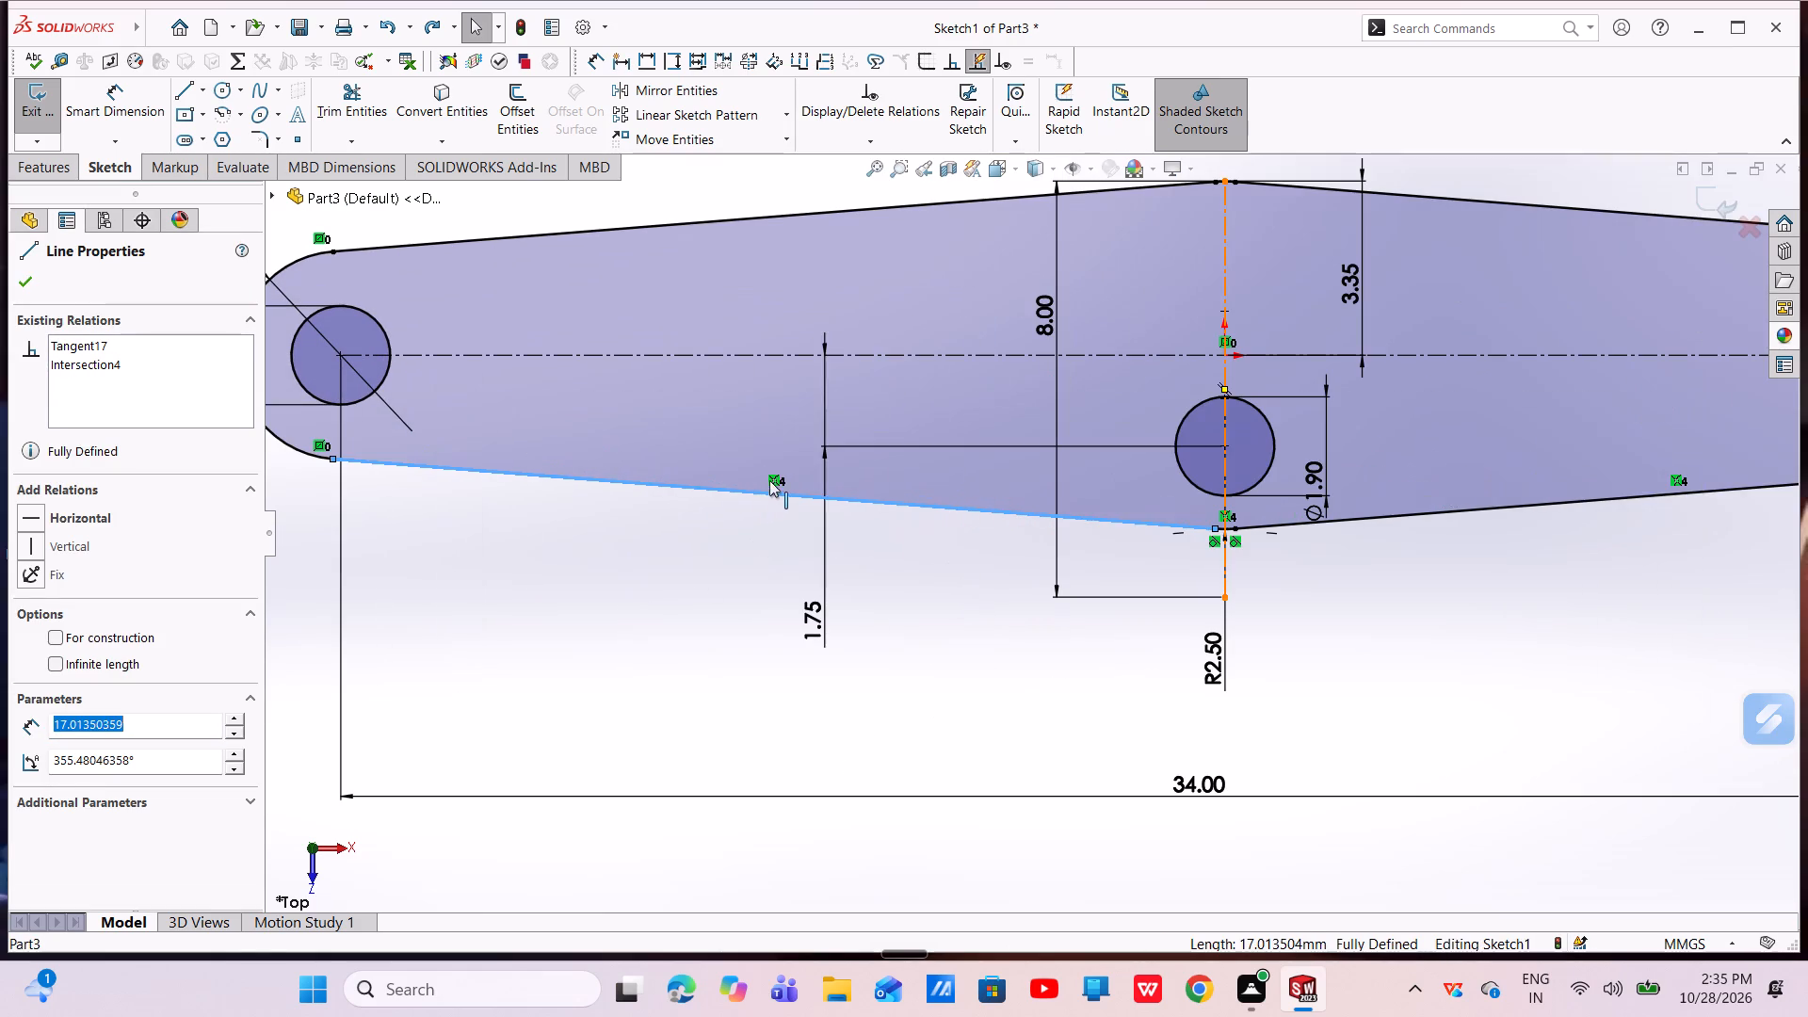
click(779, 479)
right_click(779, 479)
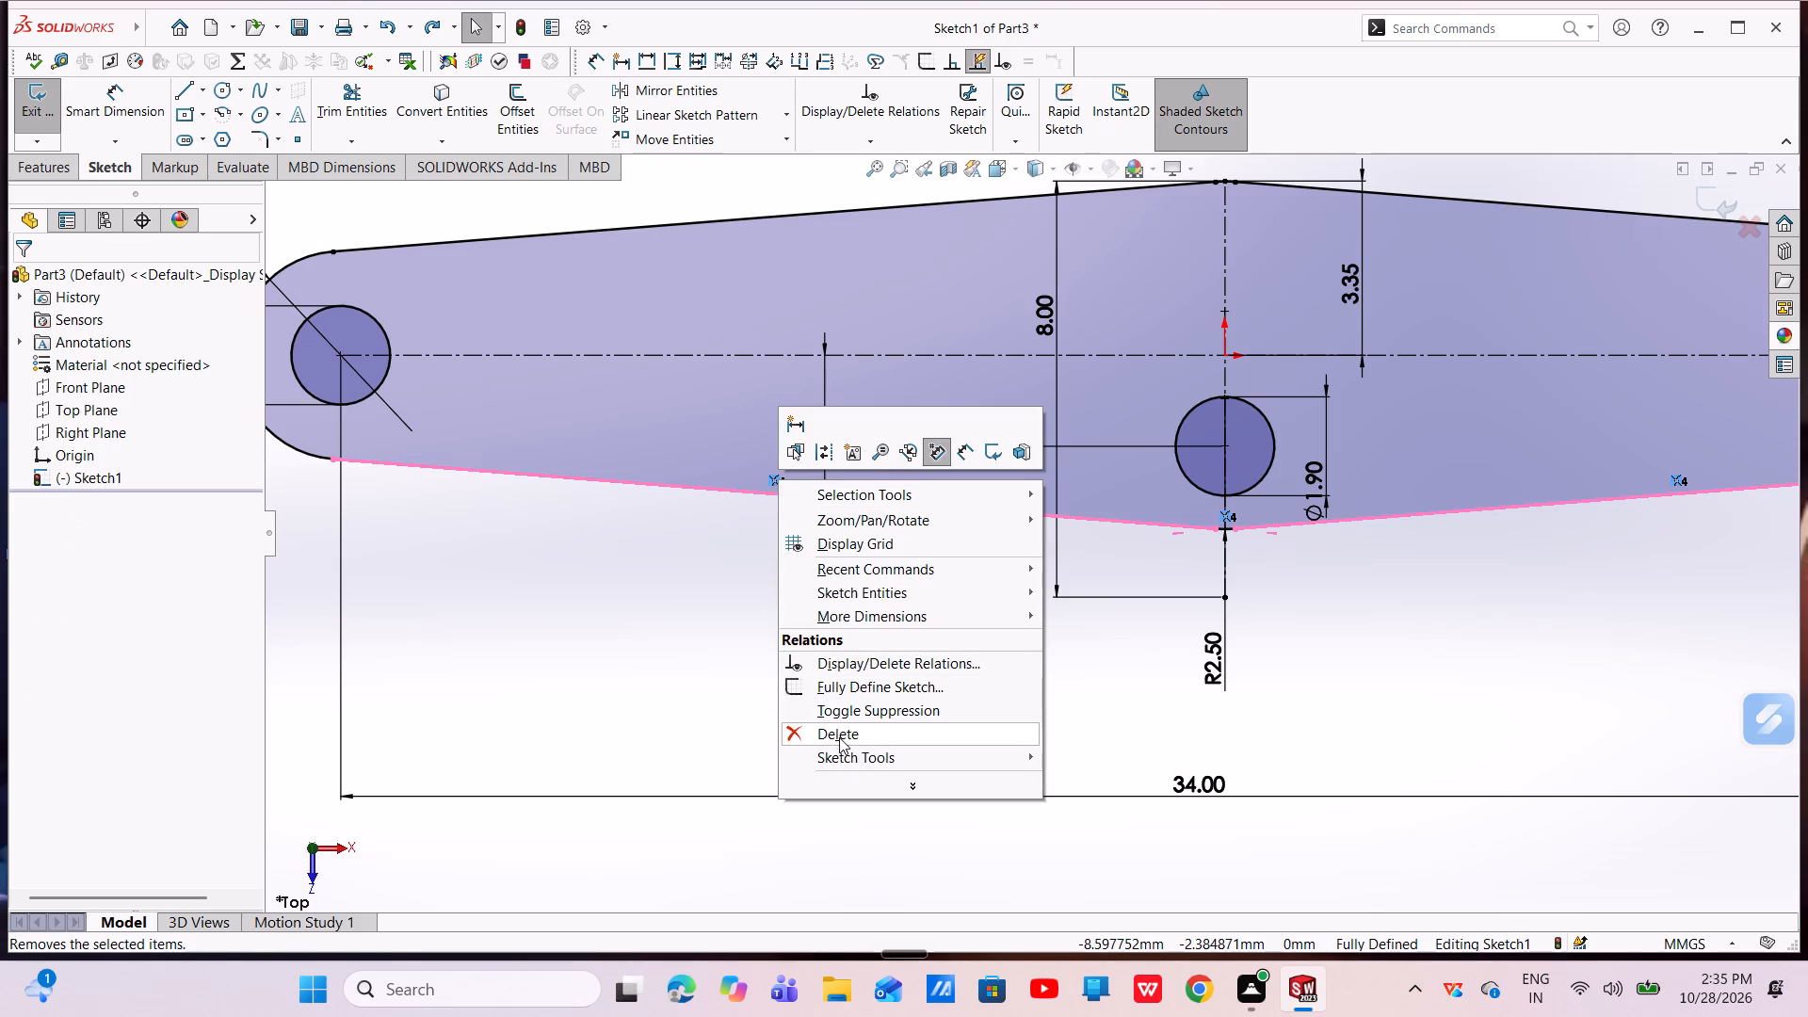
click(836, 733)
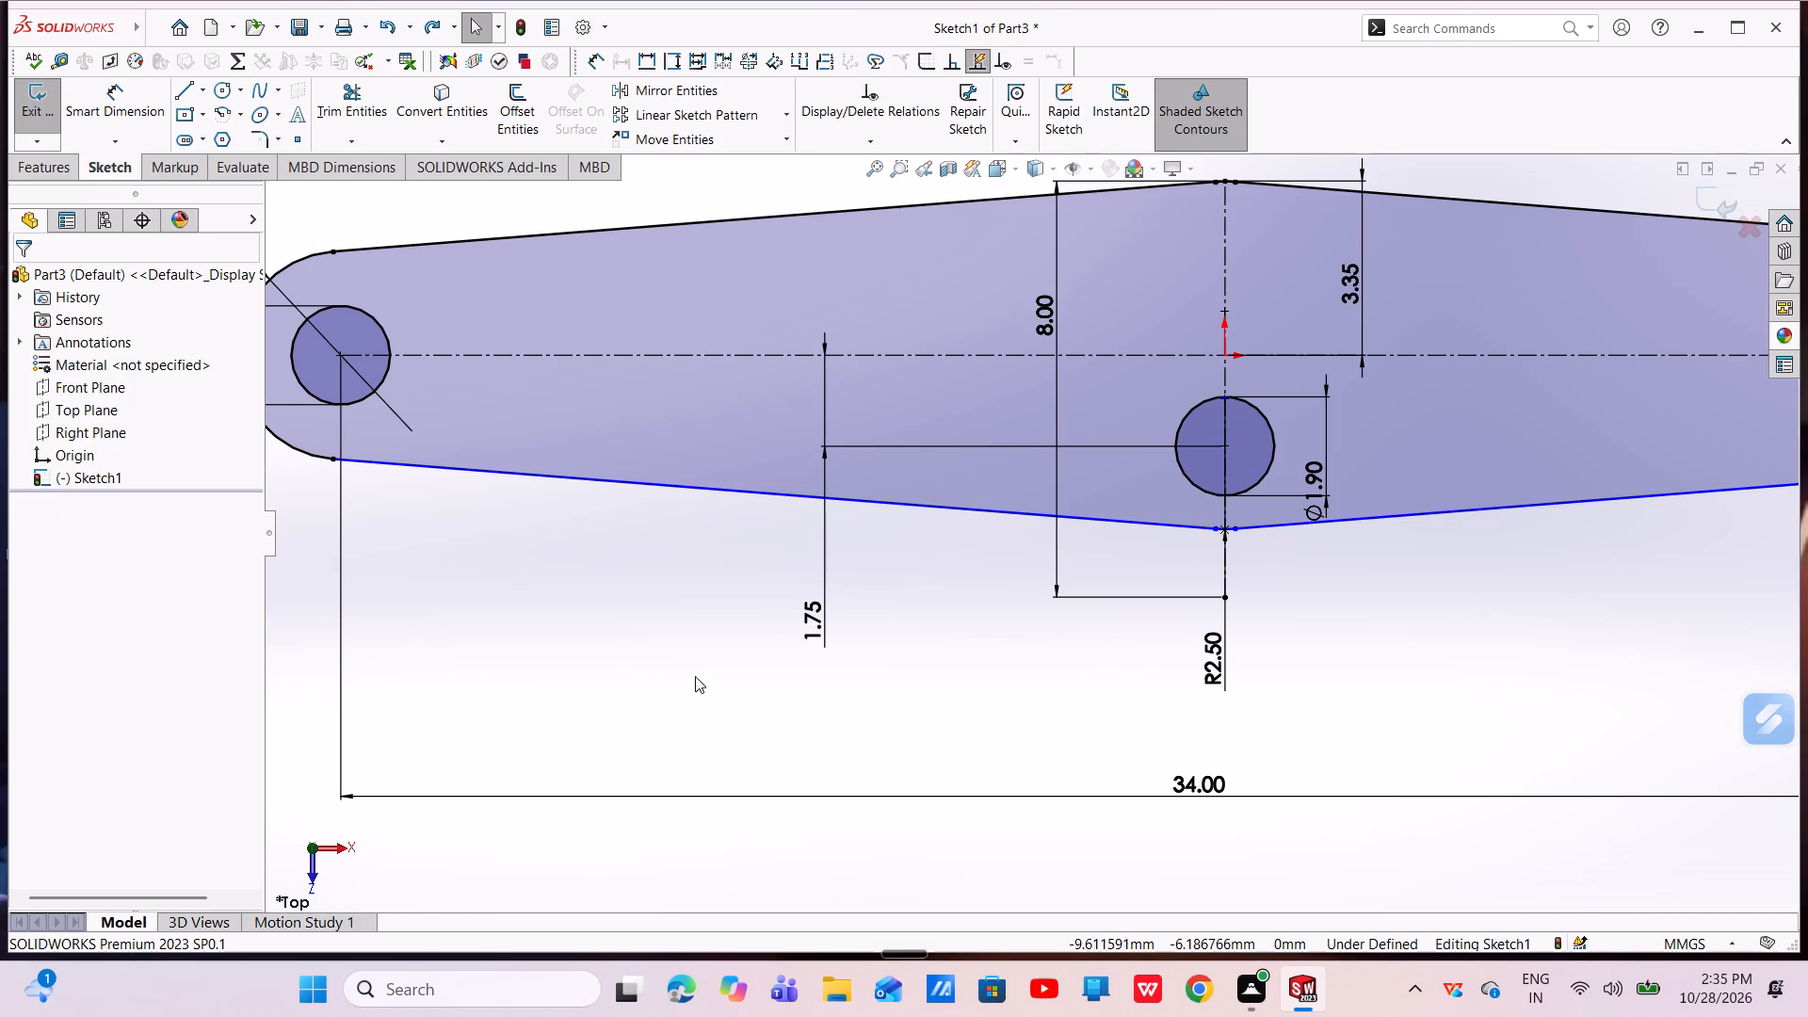
Move the lower mid fillet arc so its centre sits about 1.72 mm below the origin, near the middle hole's centre.
scroll(1249, 511, down, 6)
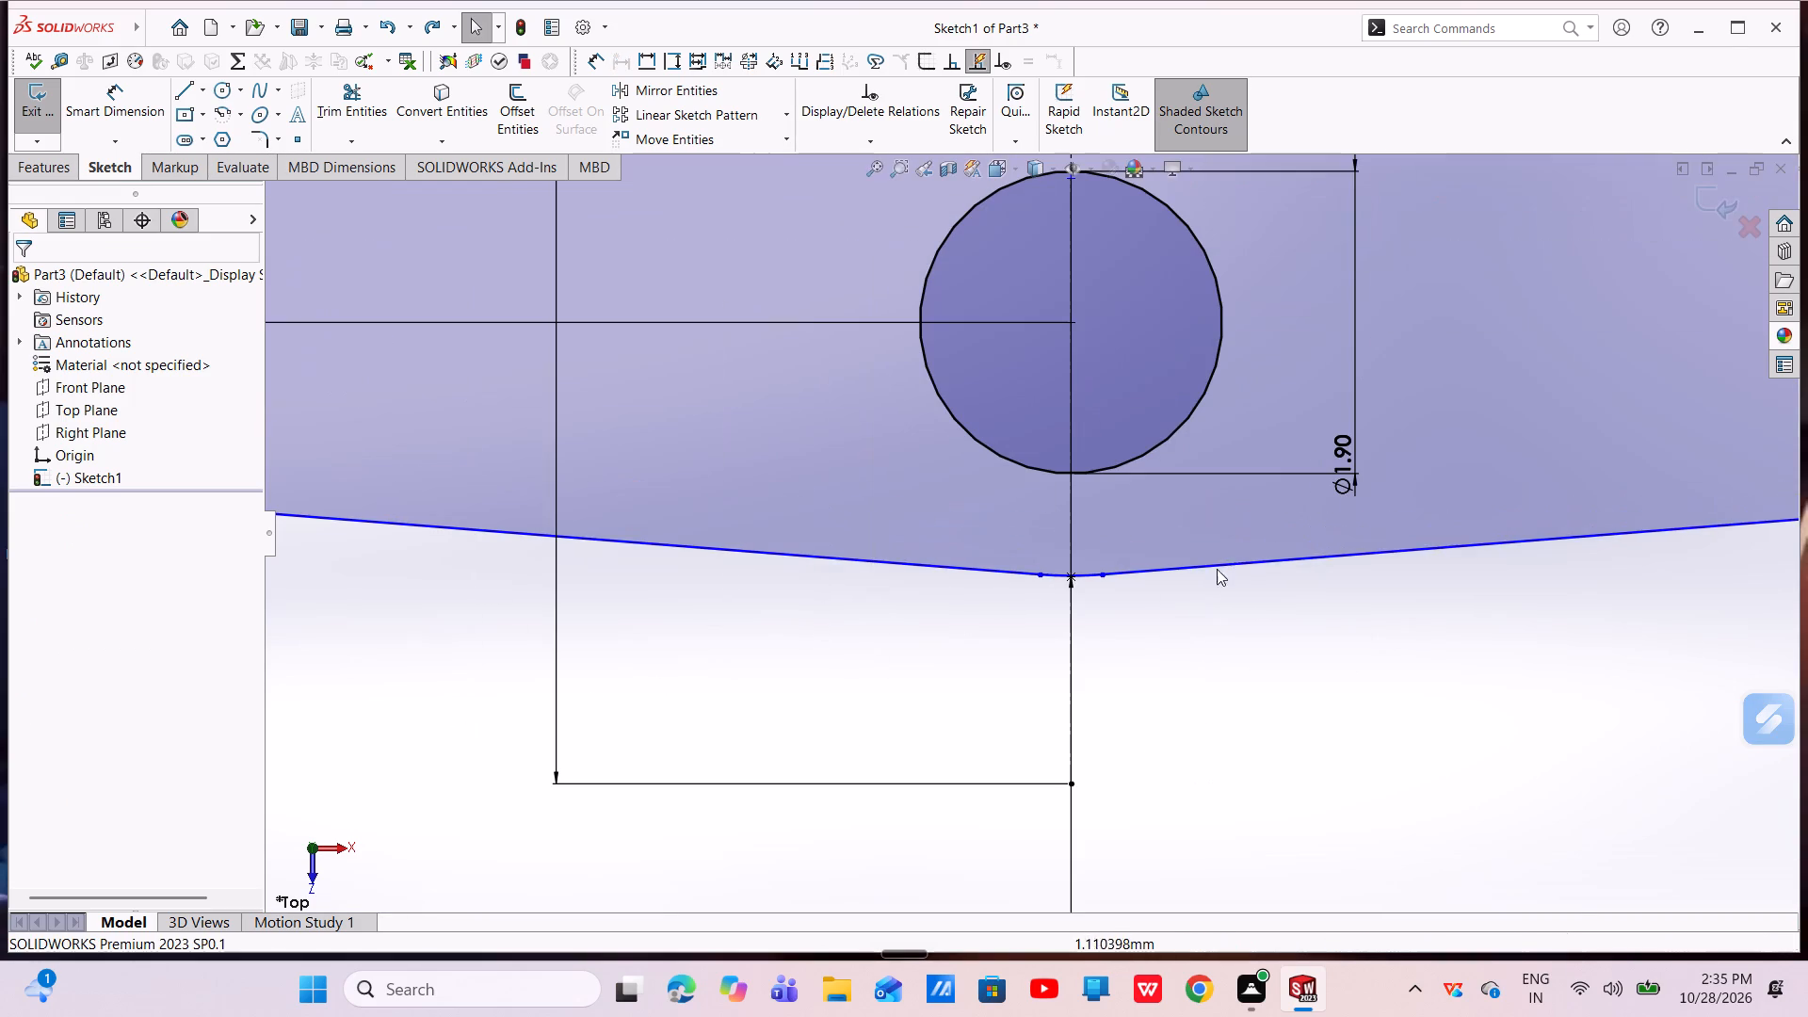
drag(1083, 573, 1077, 626)
scroll(1087, 626, up, 6)
scroll(1057, 669, down, 3)
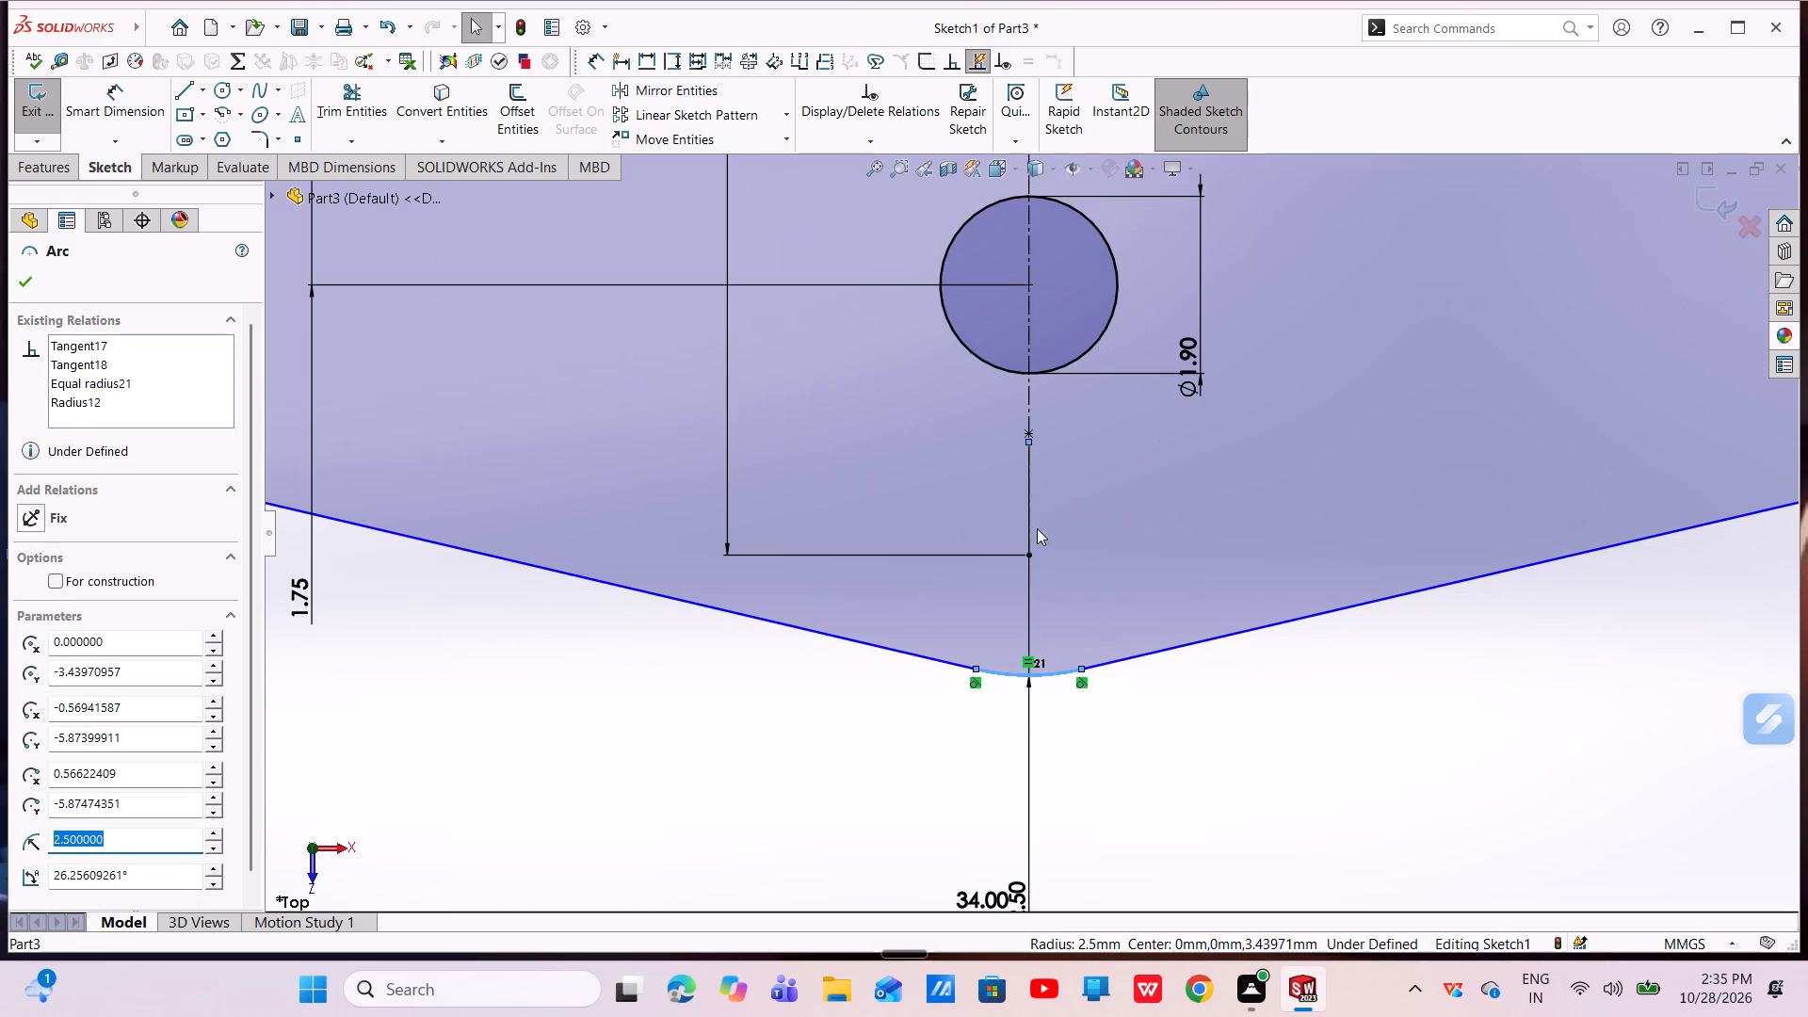
drag(1032, 442, 1033, 481)
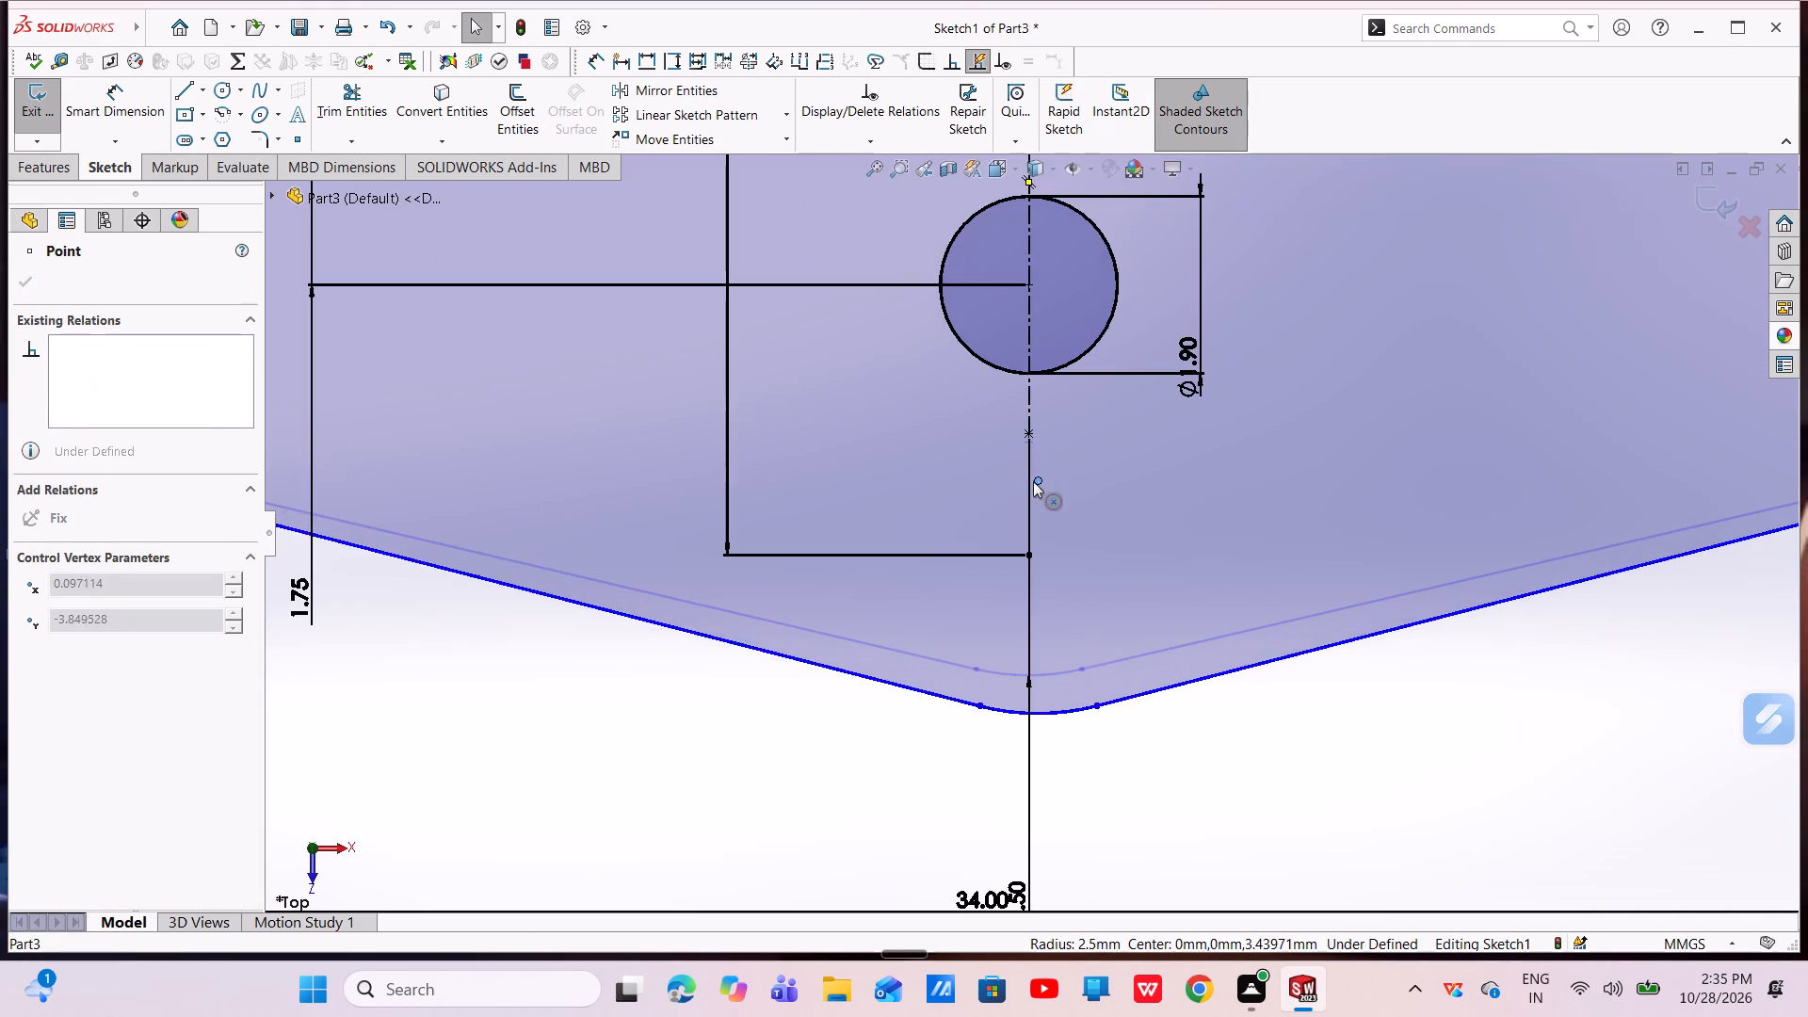
drag(1033, 481, 1060, 322)
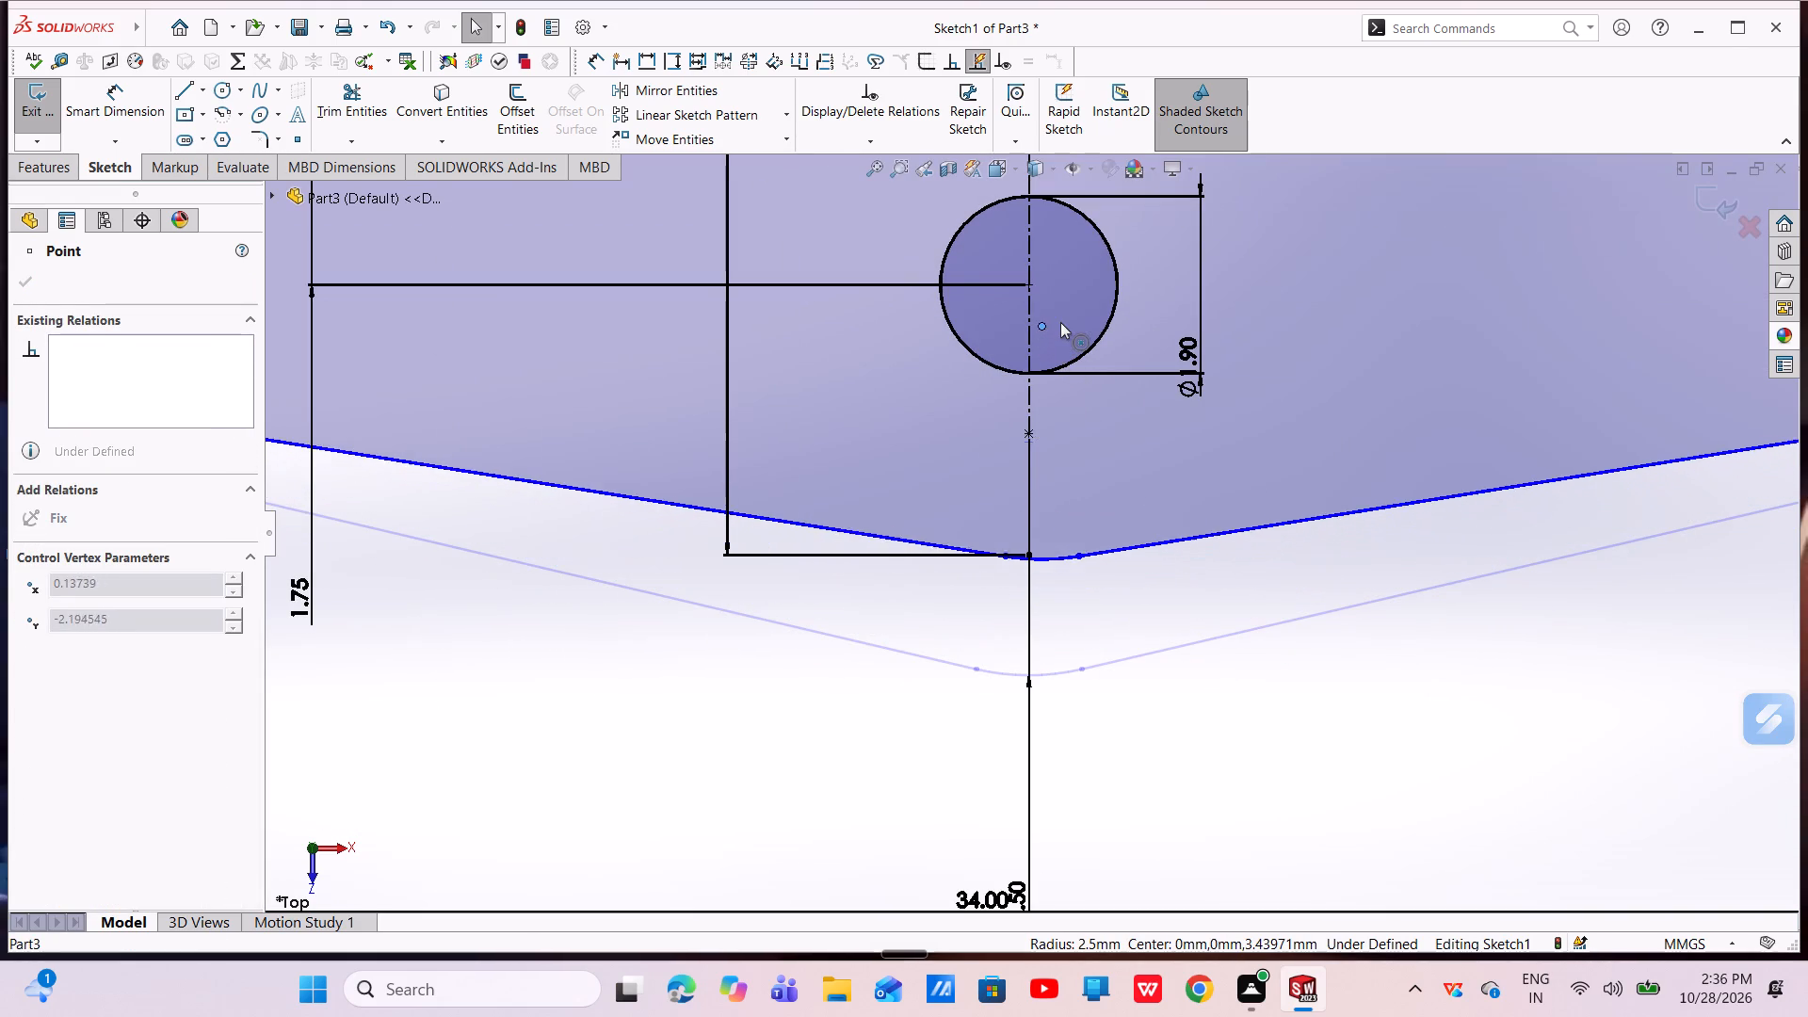
drag(1060, 322, 1077, 292)
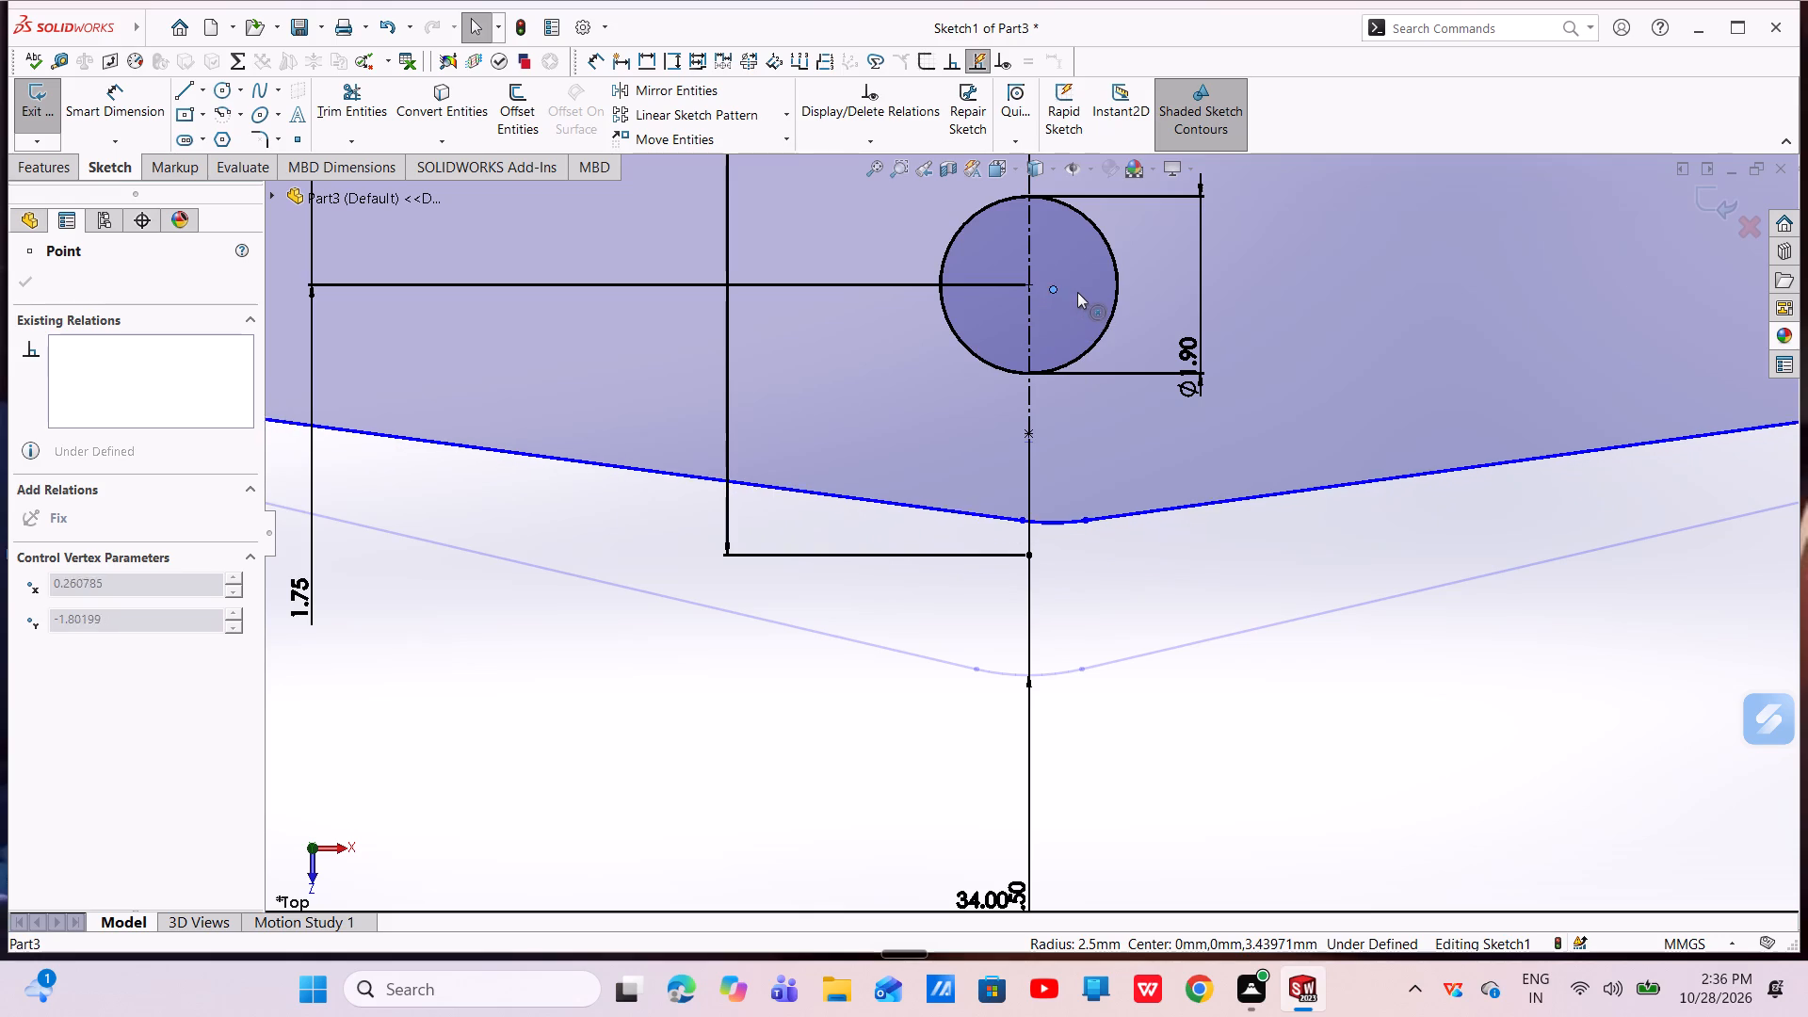
drag(1077, 292, 1077, 289)
scroll(1095, 633, up, 7)
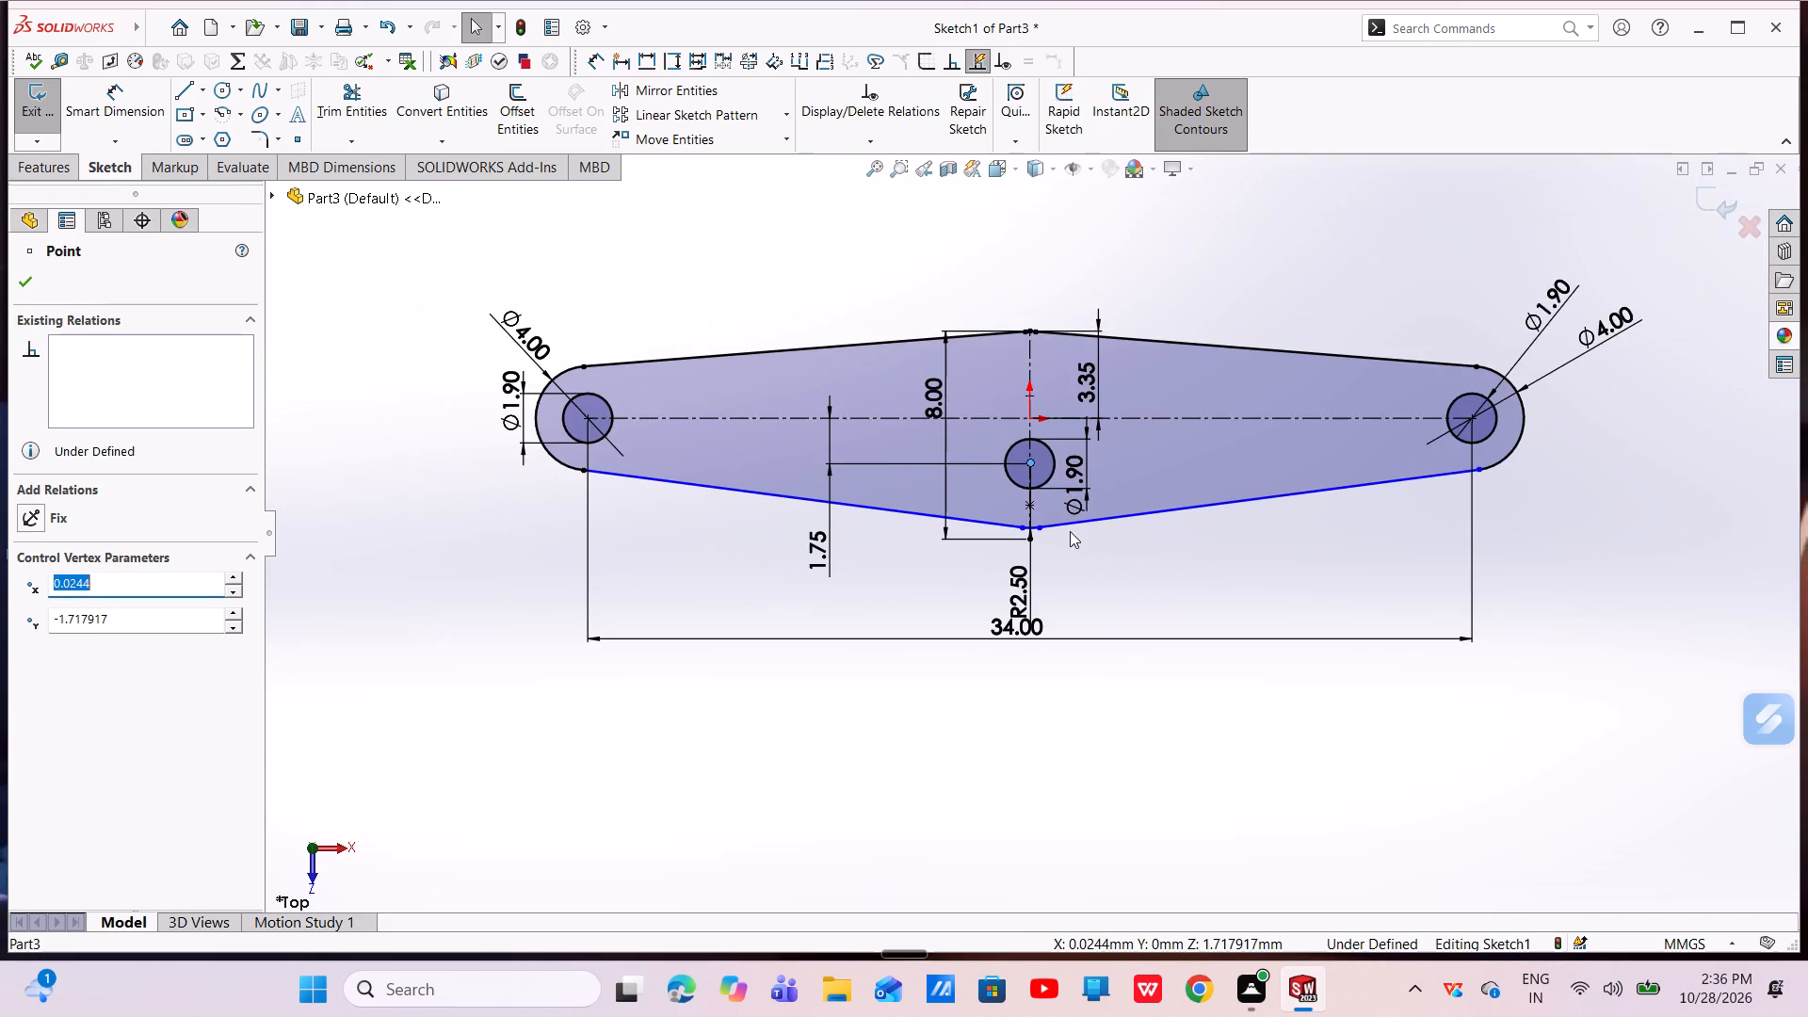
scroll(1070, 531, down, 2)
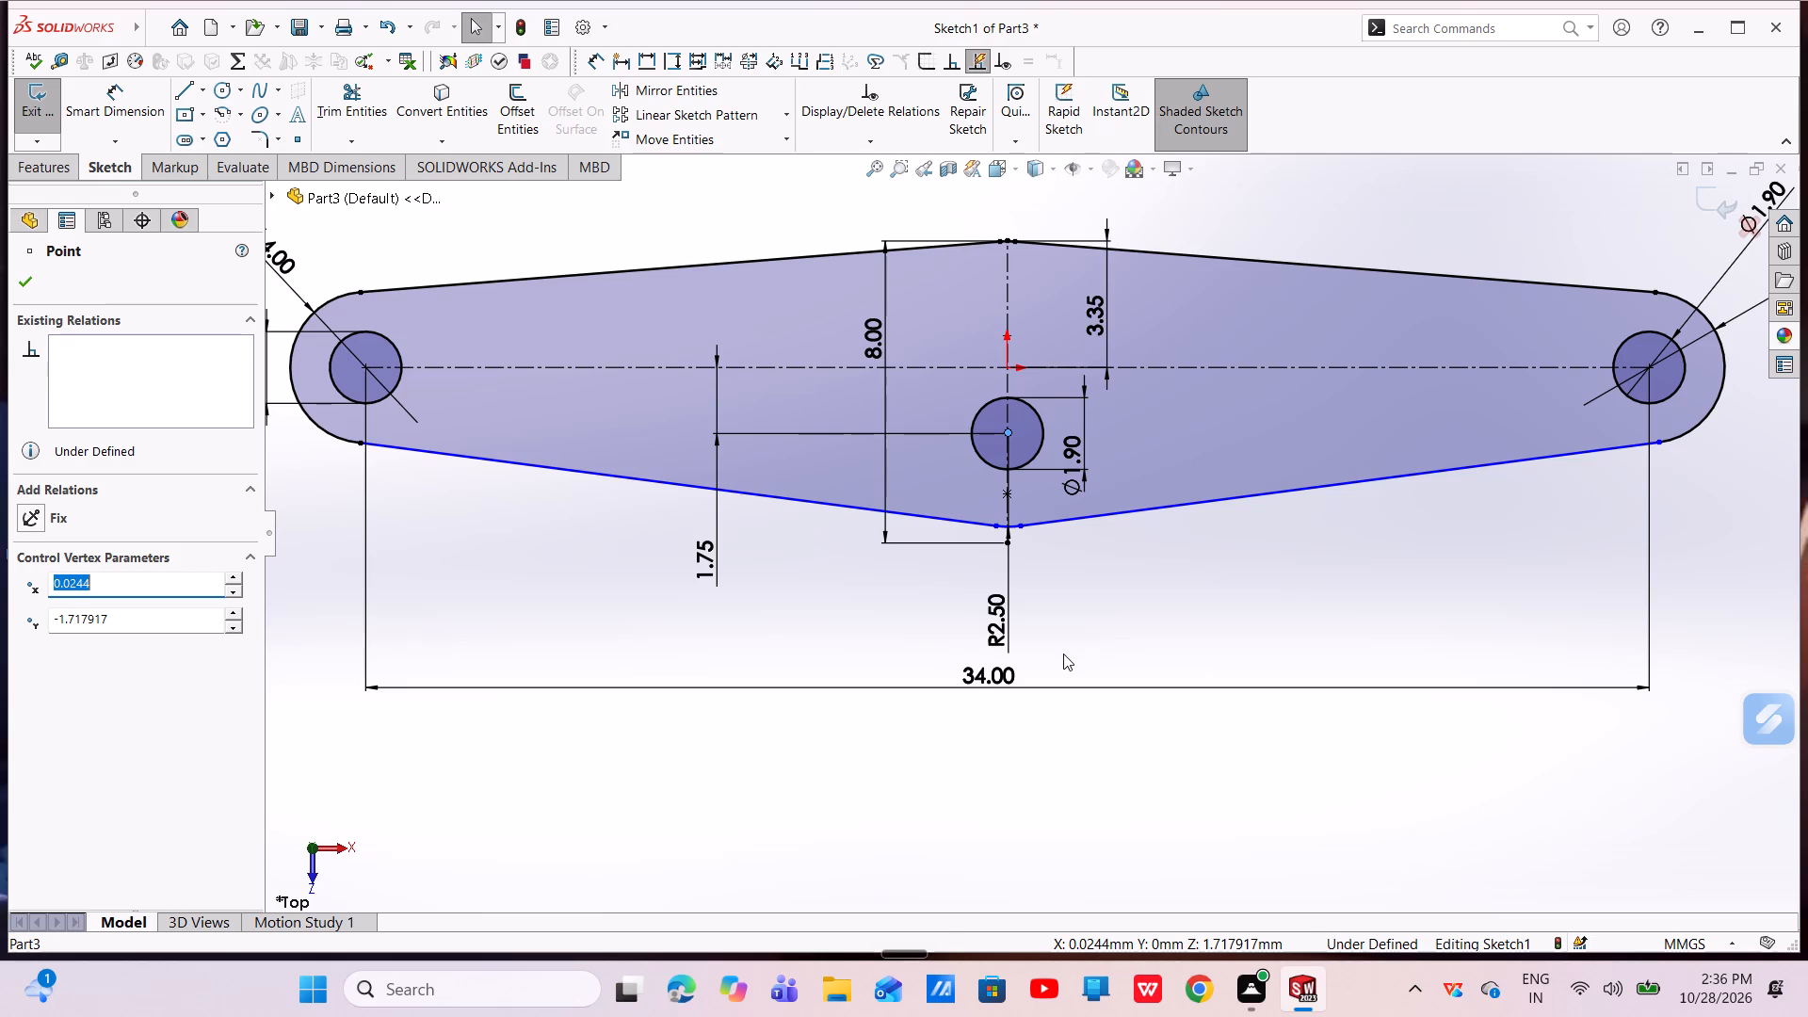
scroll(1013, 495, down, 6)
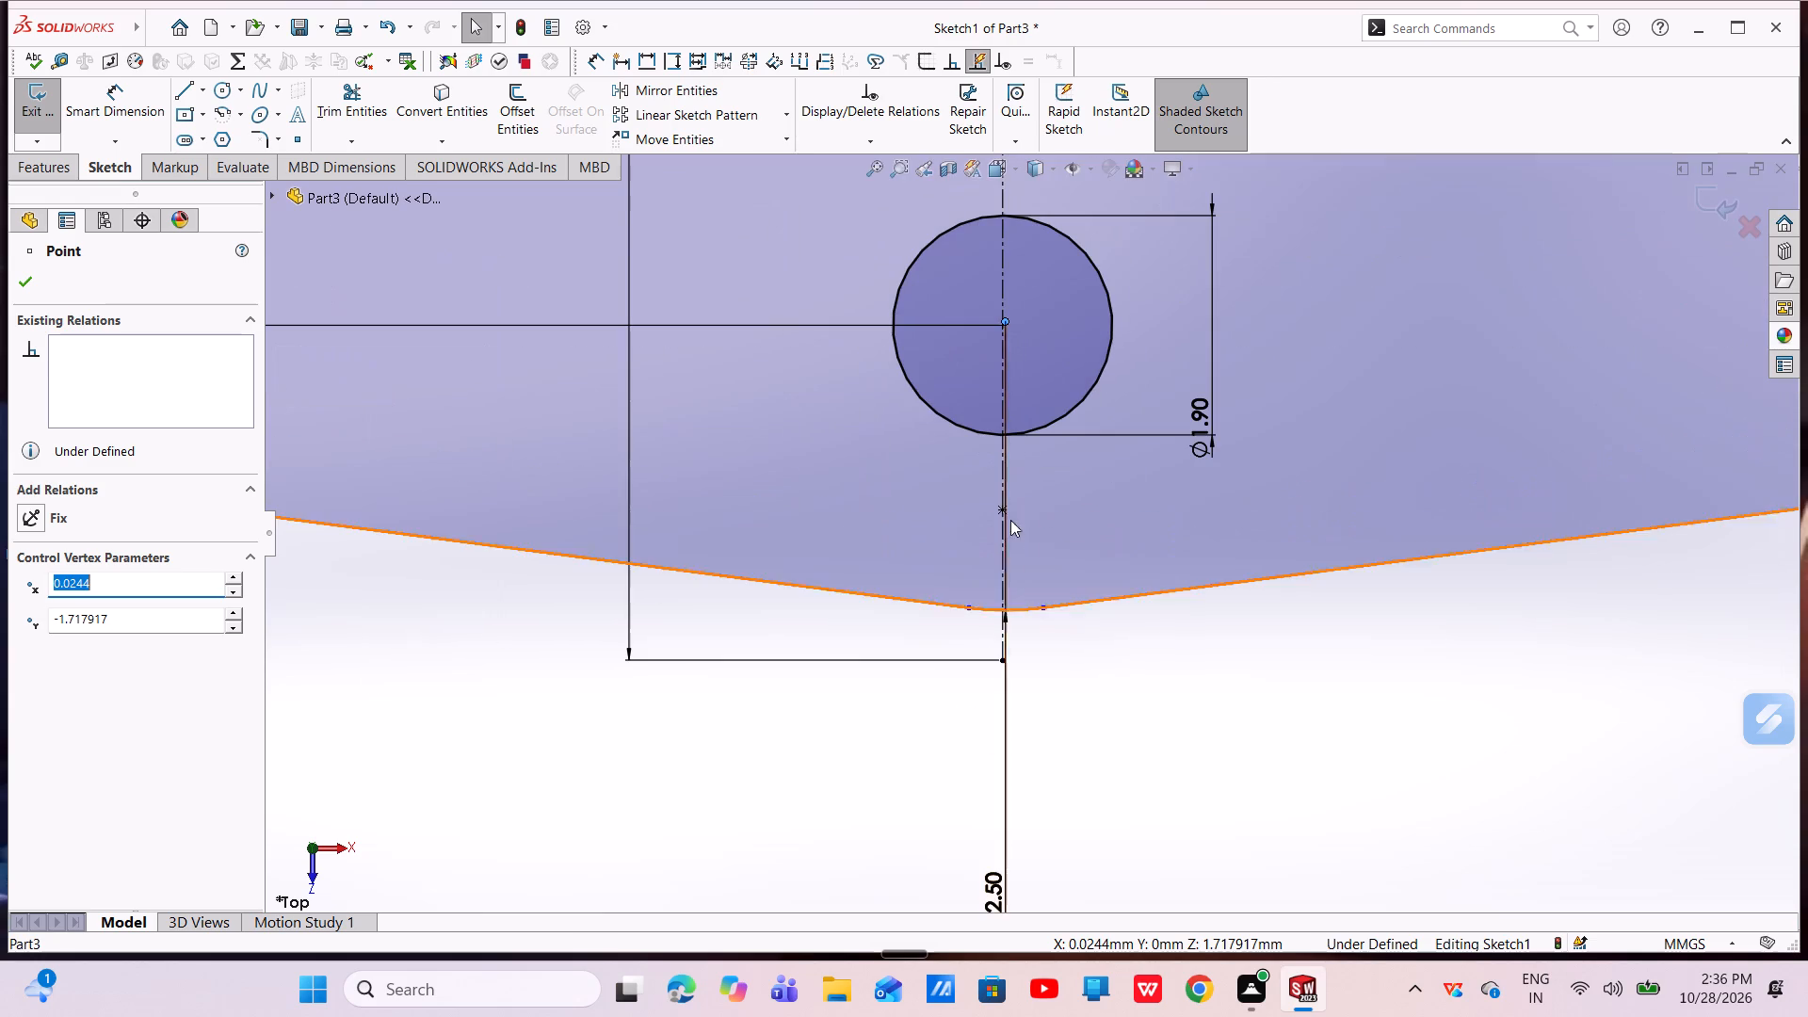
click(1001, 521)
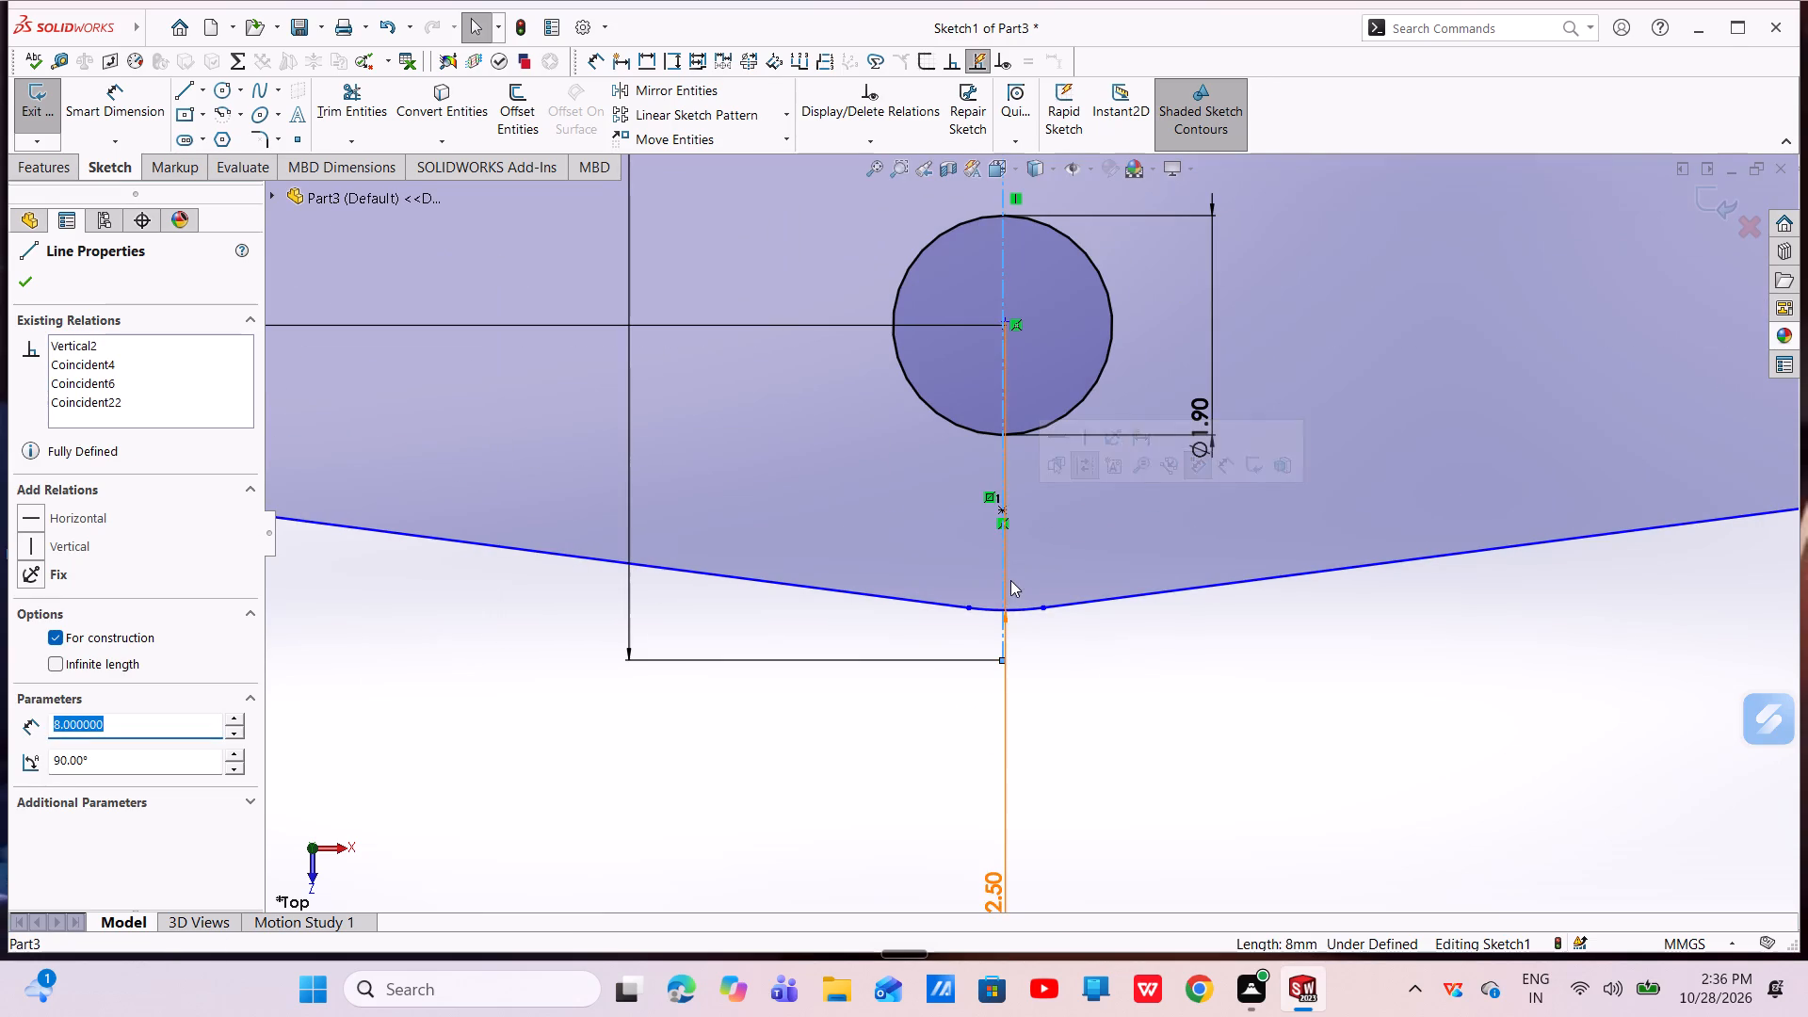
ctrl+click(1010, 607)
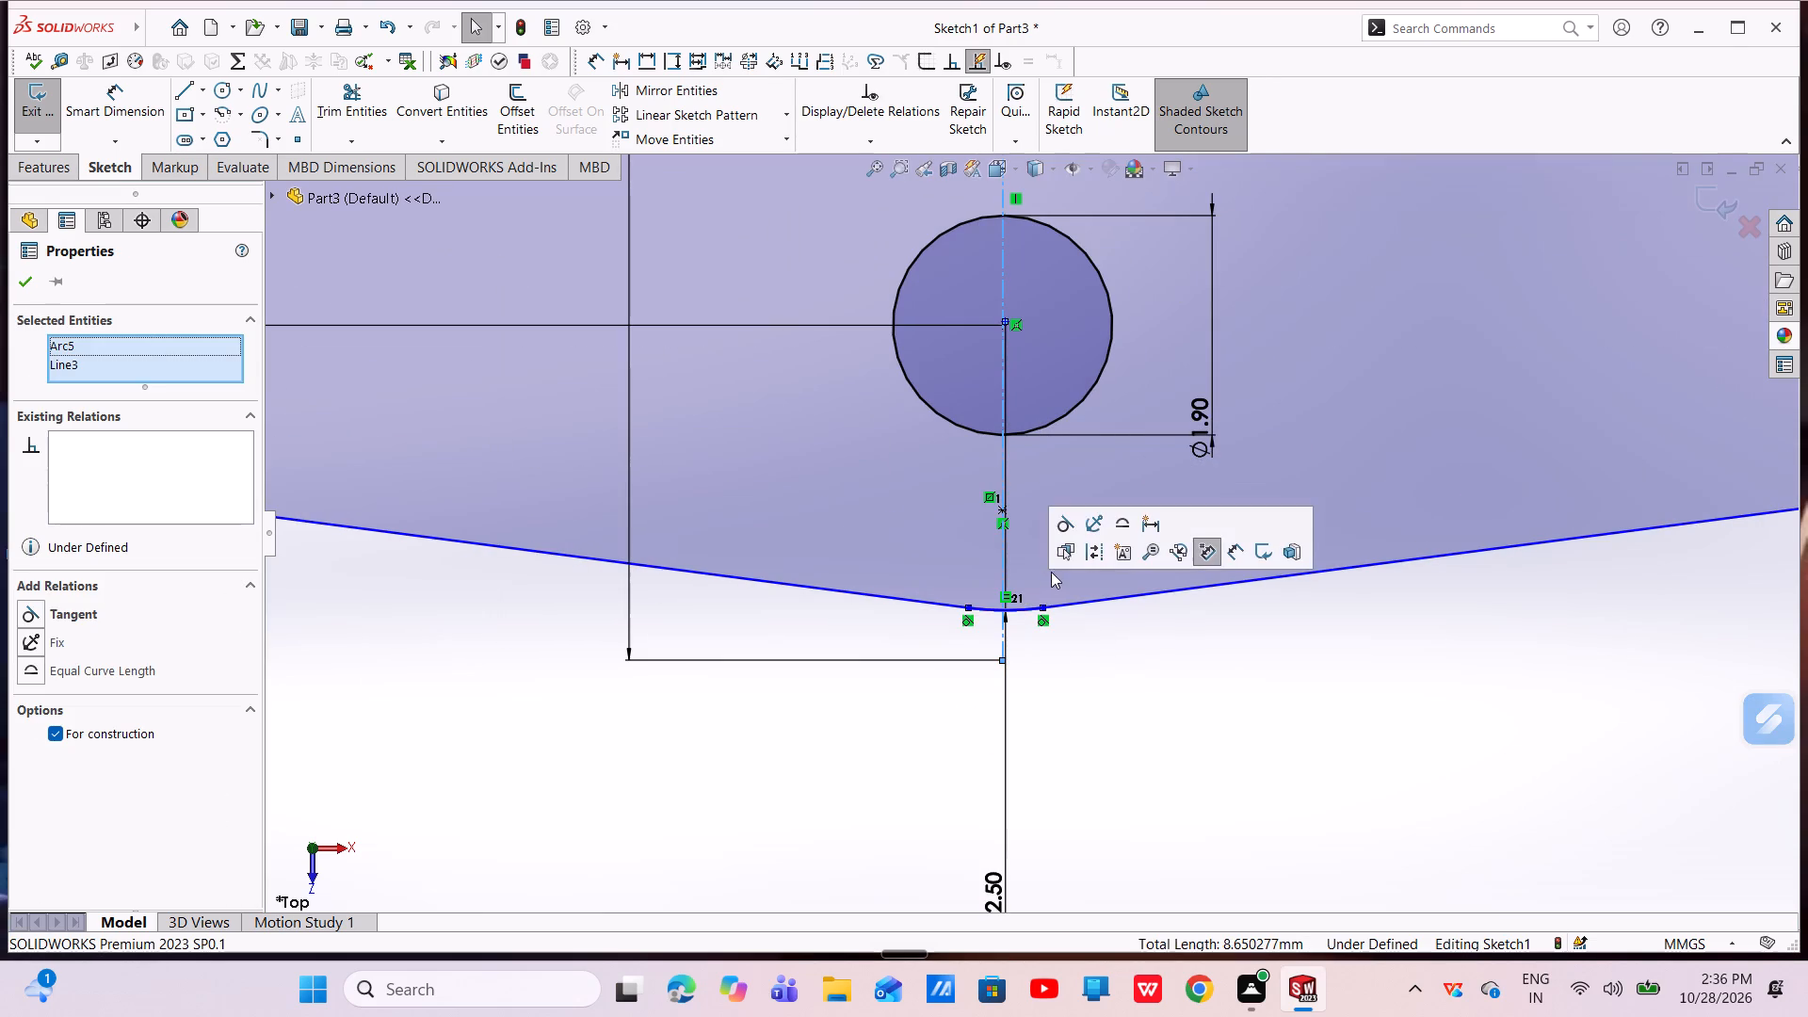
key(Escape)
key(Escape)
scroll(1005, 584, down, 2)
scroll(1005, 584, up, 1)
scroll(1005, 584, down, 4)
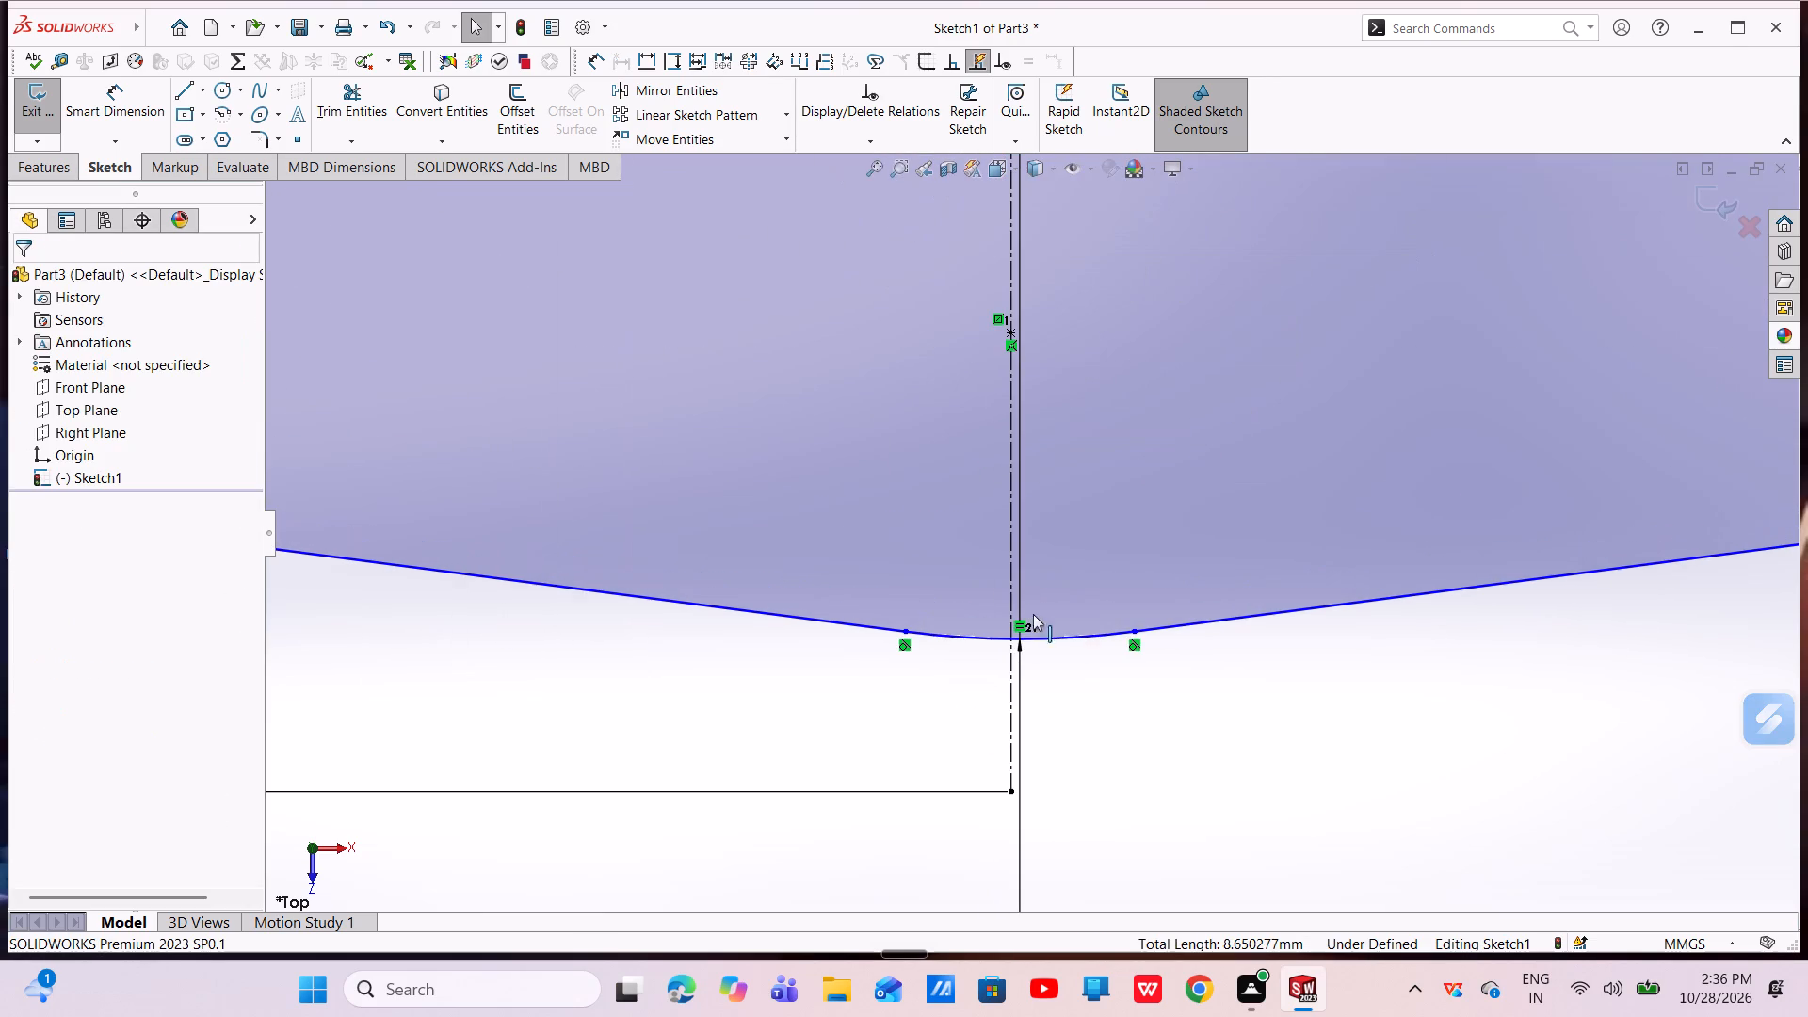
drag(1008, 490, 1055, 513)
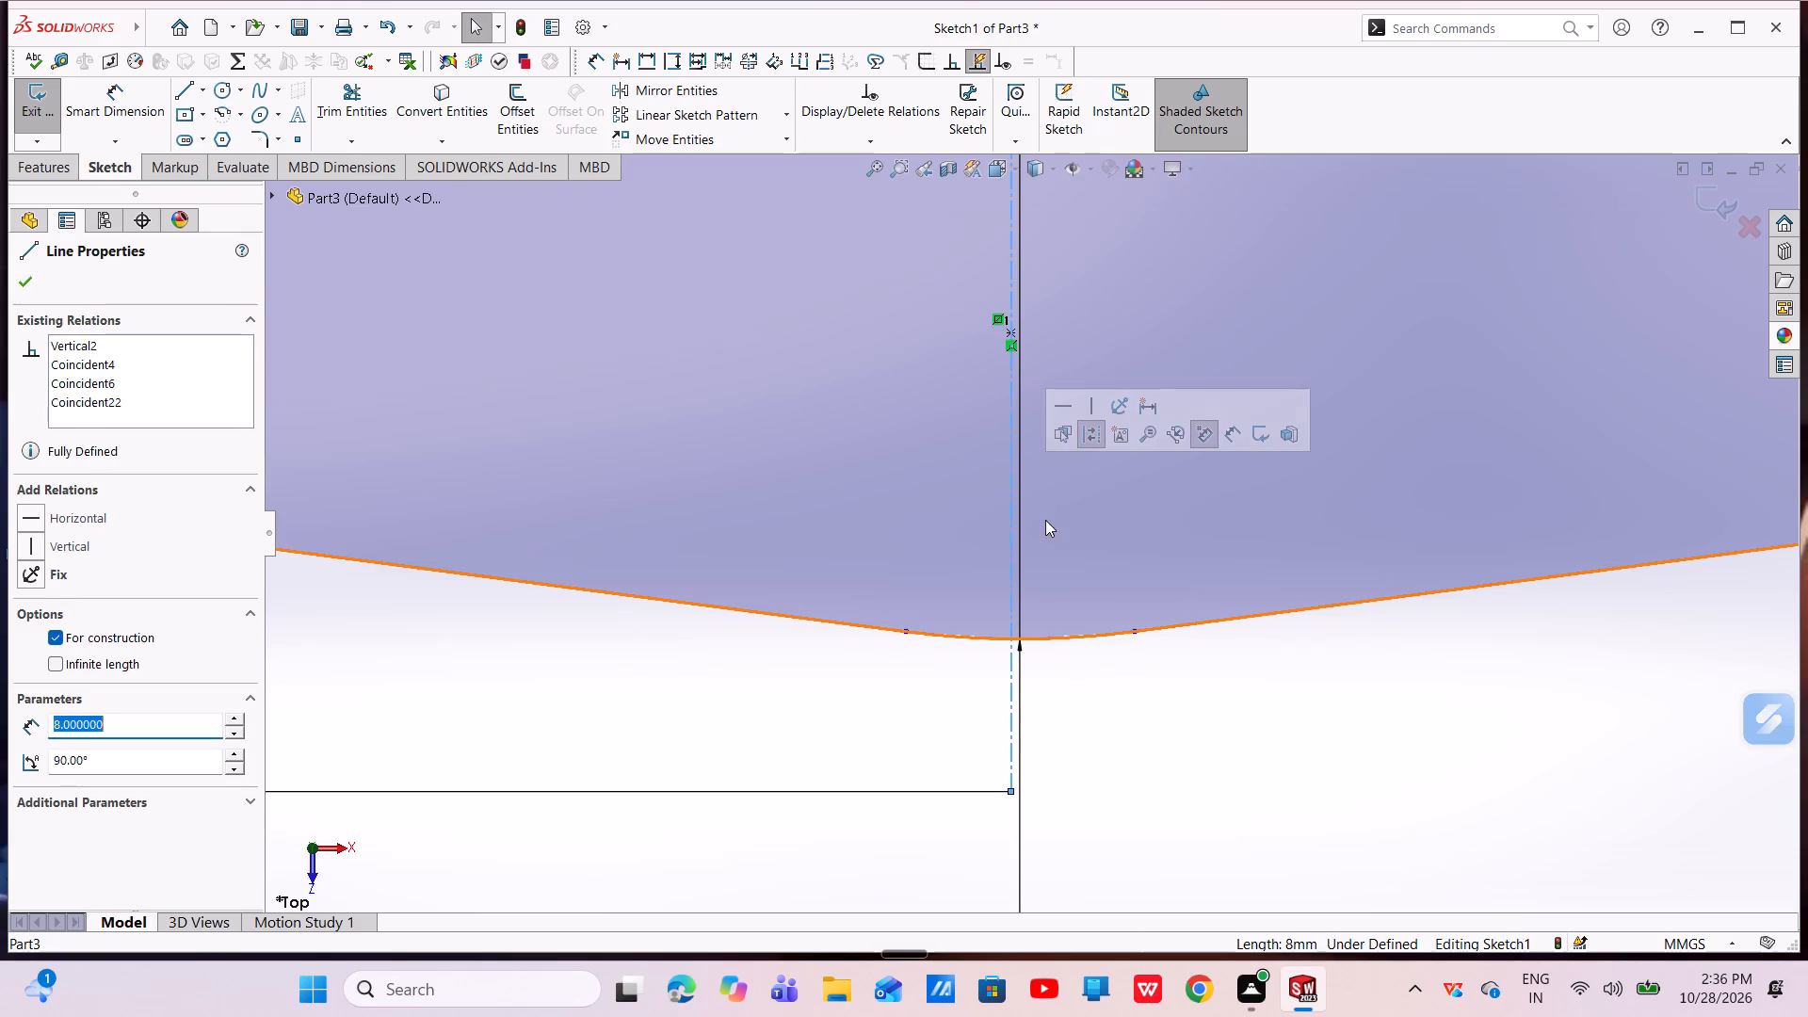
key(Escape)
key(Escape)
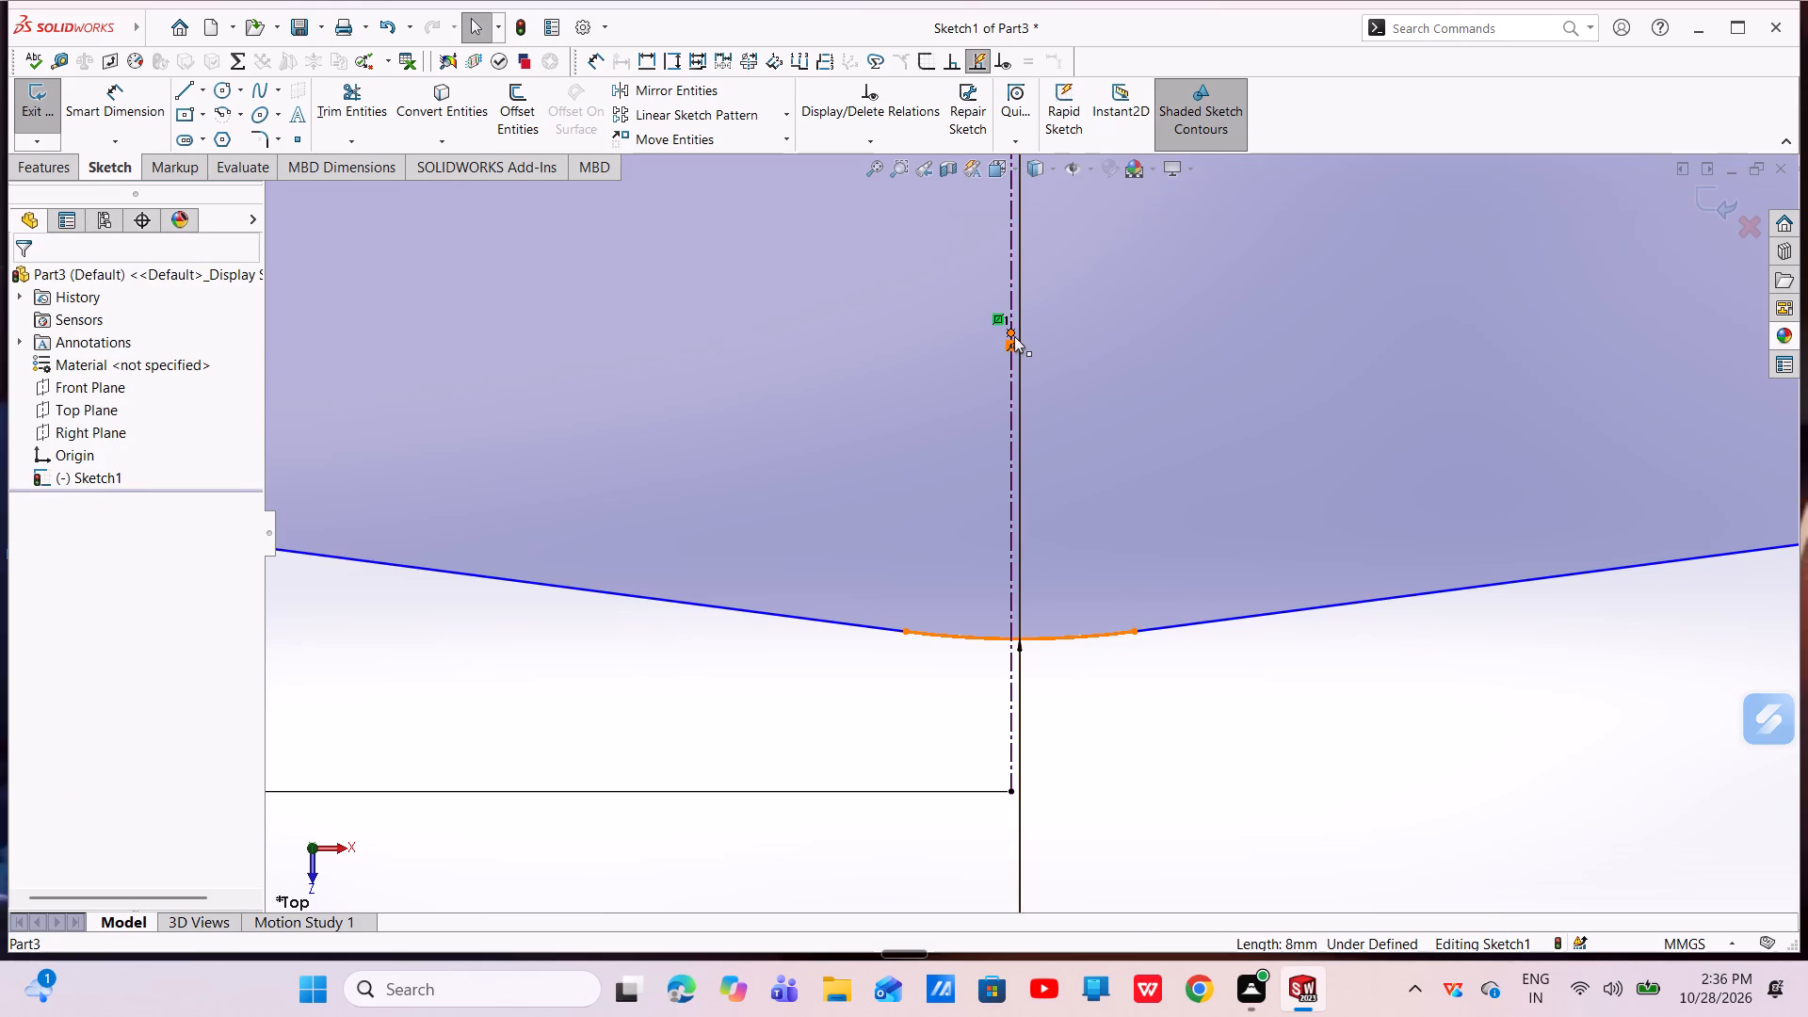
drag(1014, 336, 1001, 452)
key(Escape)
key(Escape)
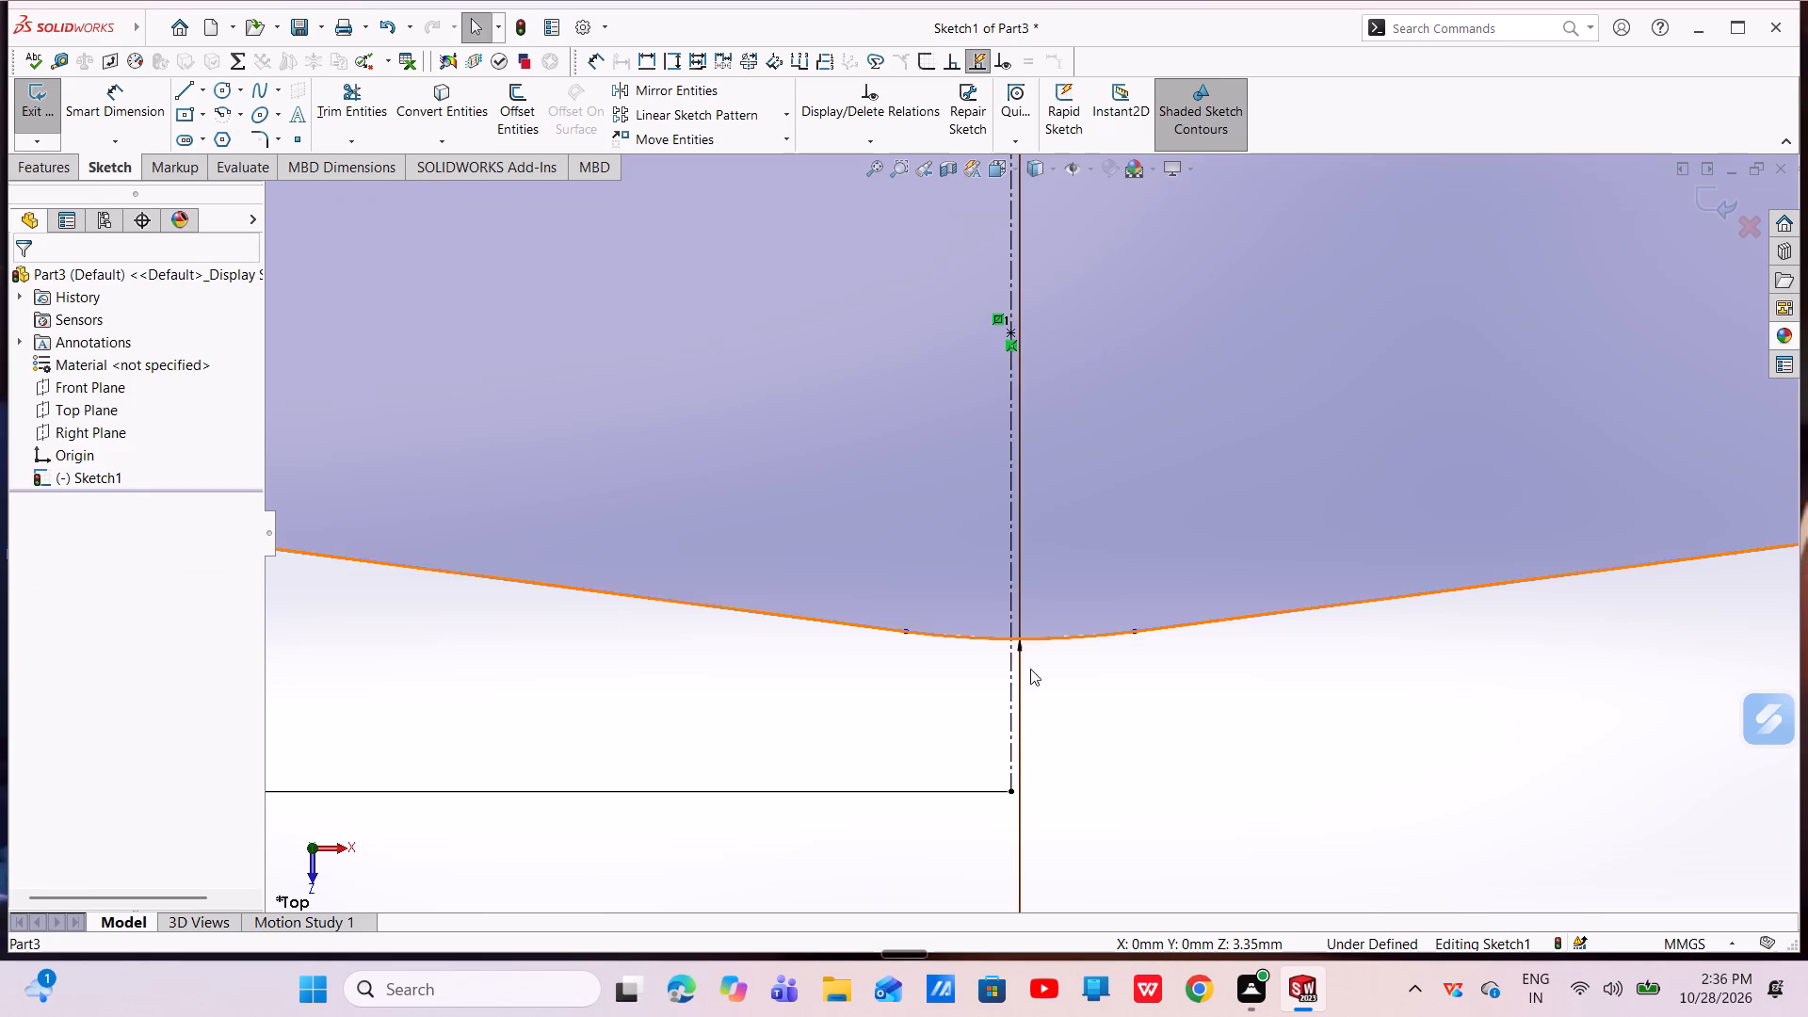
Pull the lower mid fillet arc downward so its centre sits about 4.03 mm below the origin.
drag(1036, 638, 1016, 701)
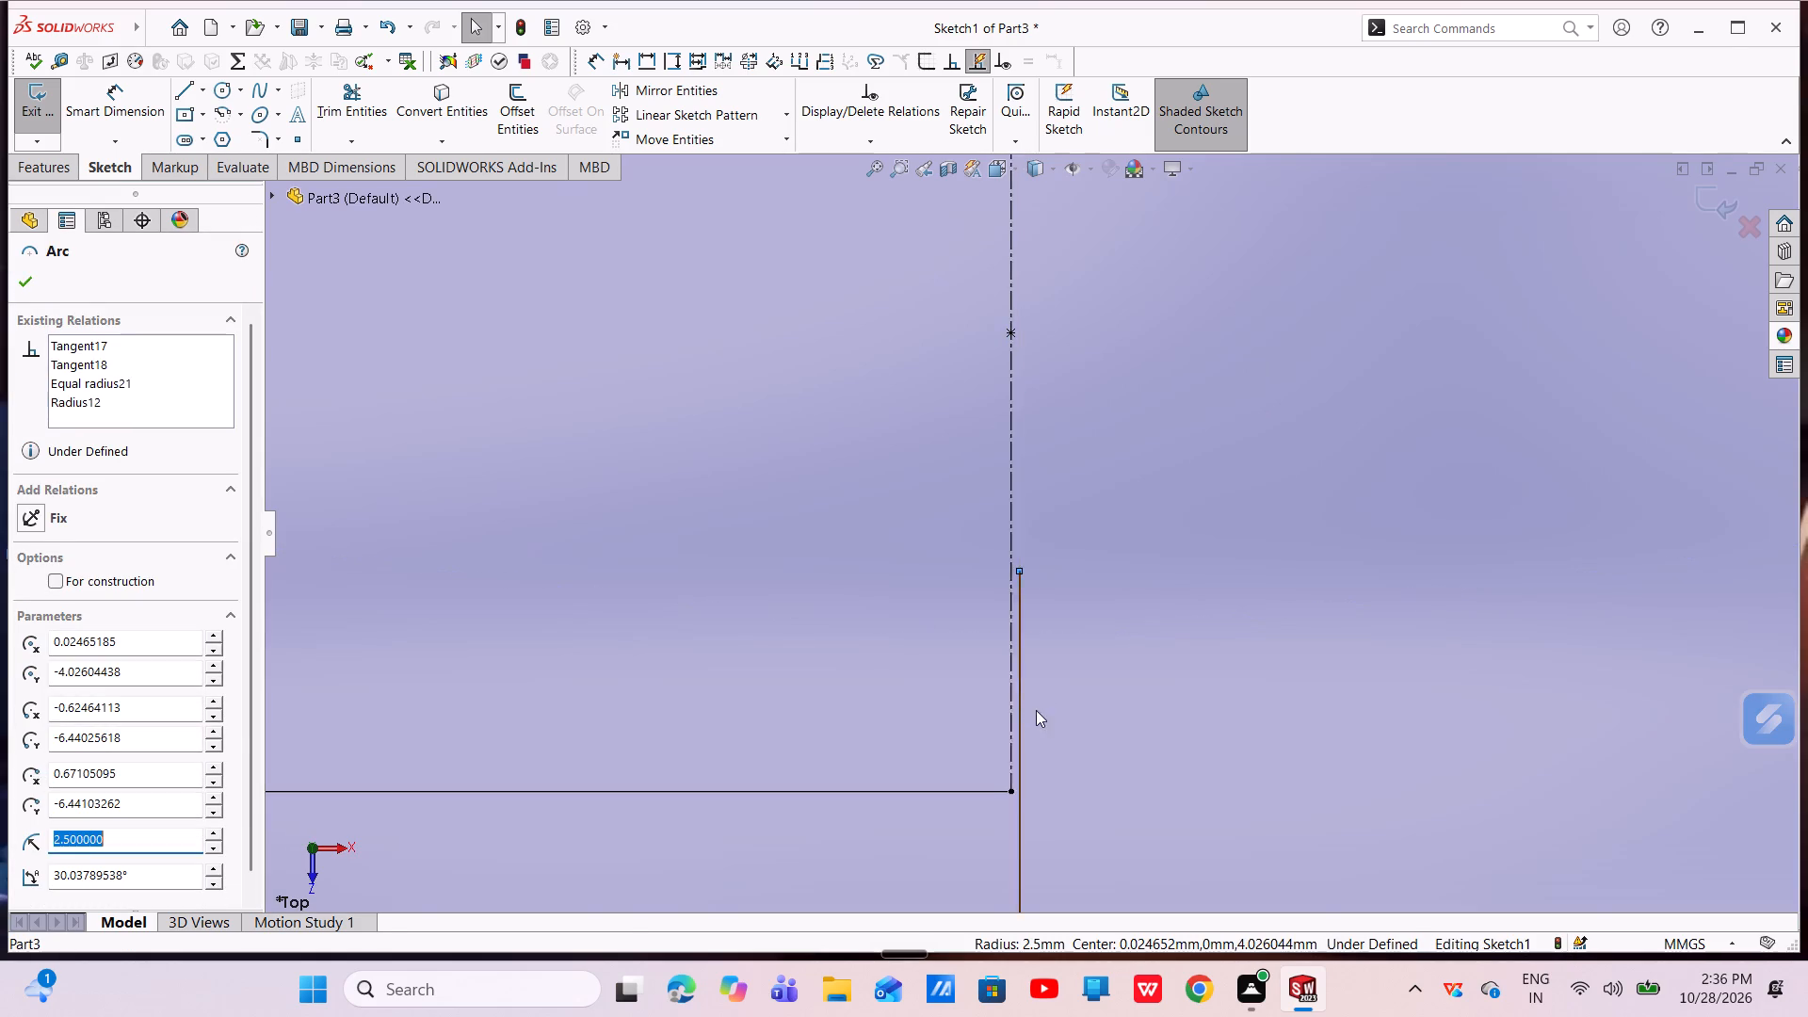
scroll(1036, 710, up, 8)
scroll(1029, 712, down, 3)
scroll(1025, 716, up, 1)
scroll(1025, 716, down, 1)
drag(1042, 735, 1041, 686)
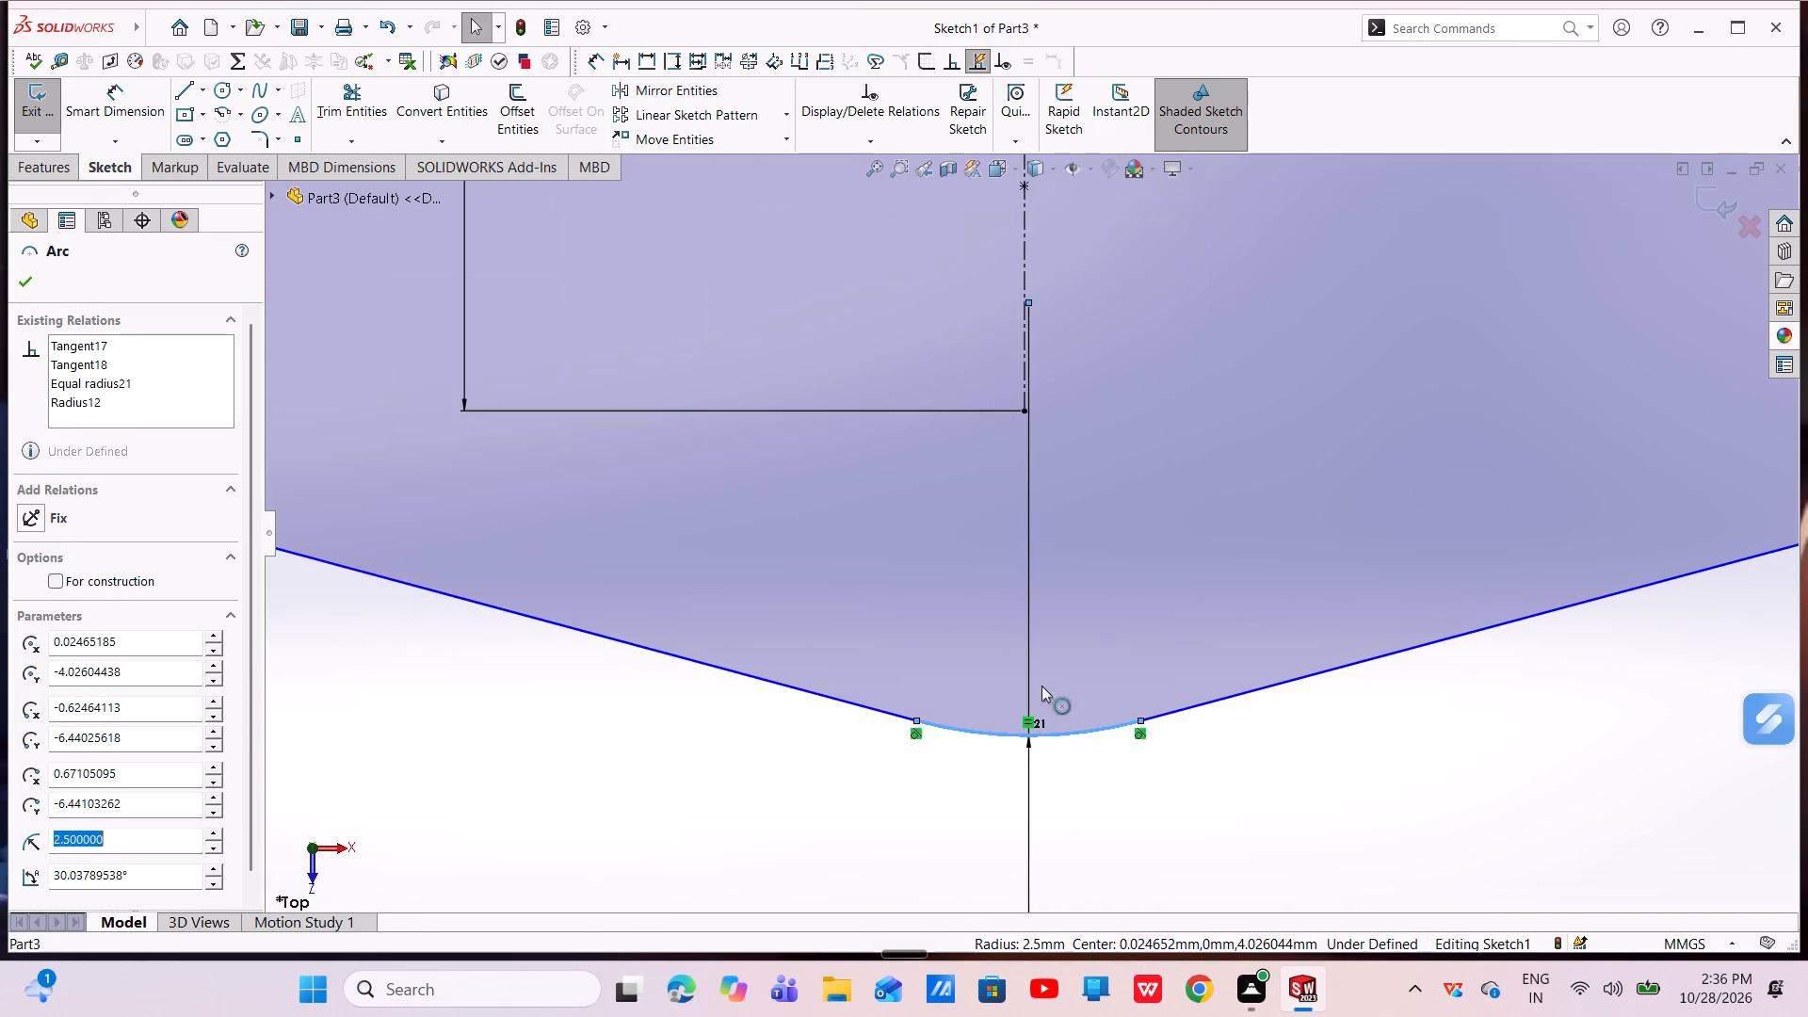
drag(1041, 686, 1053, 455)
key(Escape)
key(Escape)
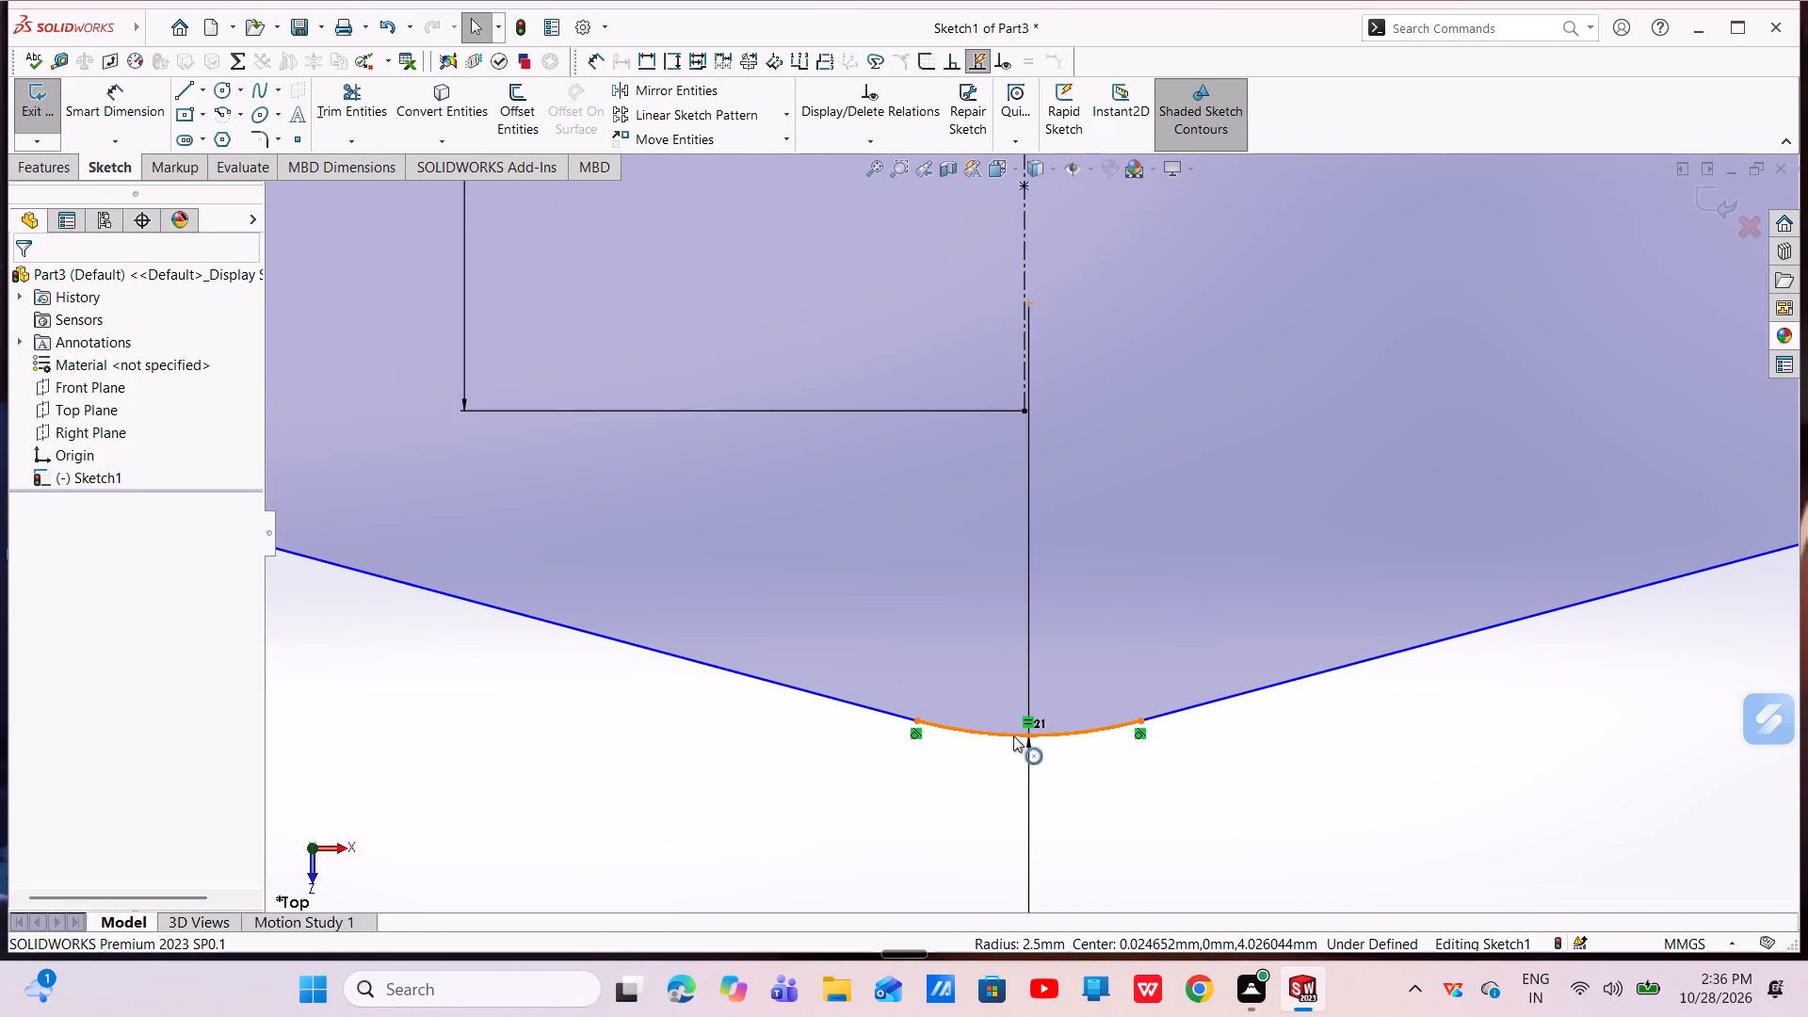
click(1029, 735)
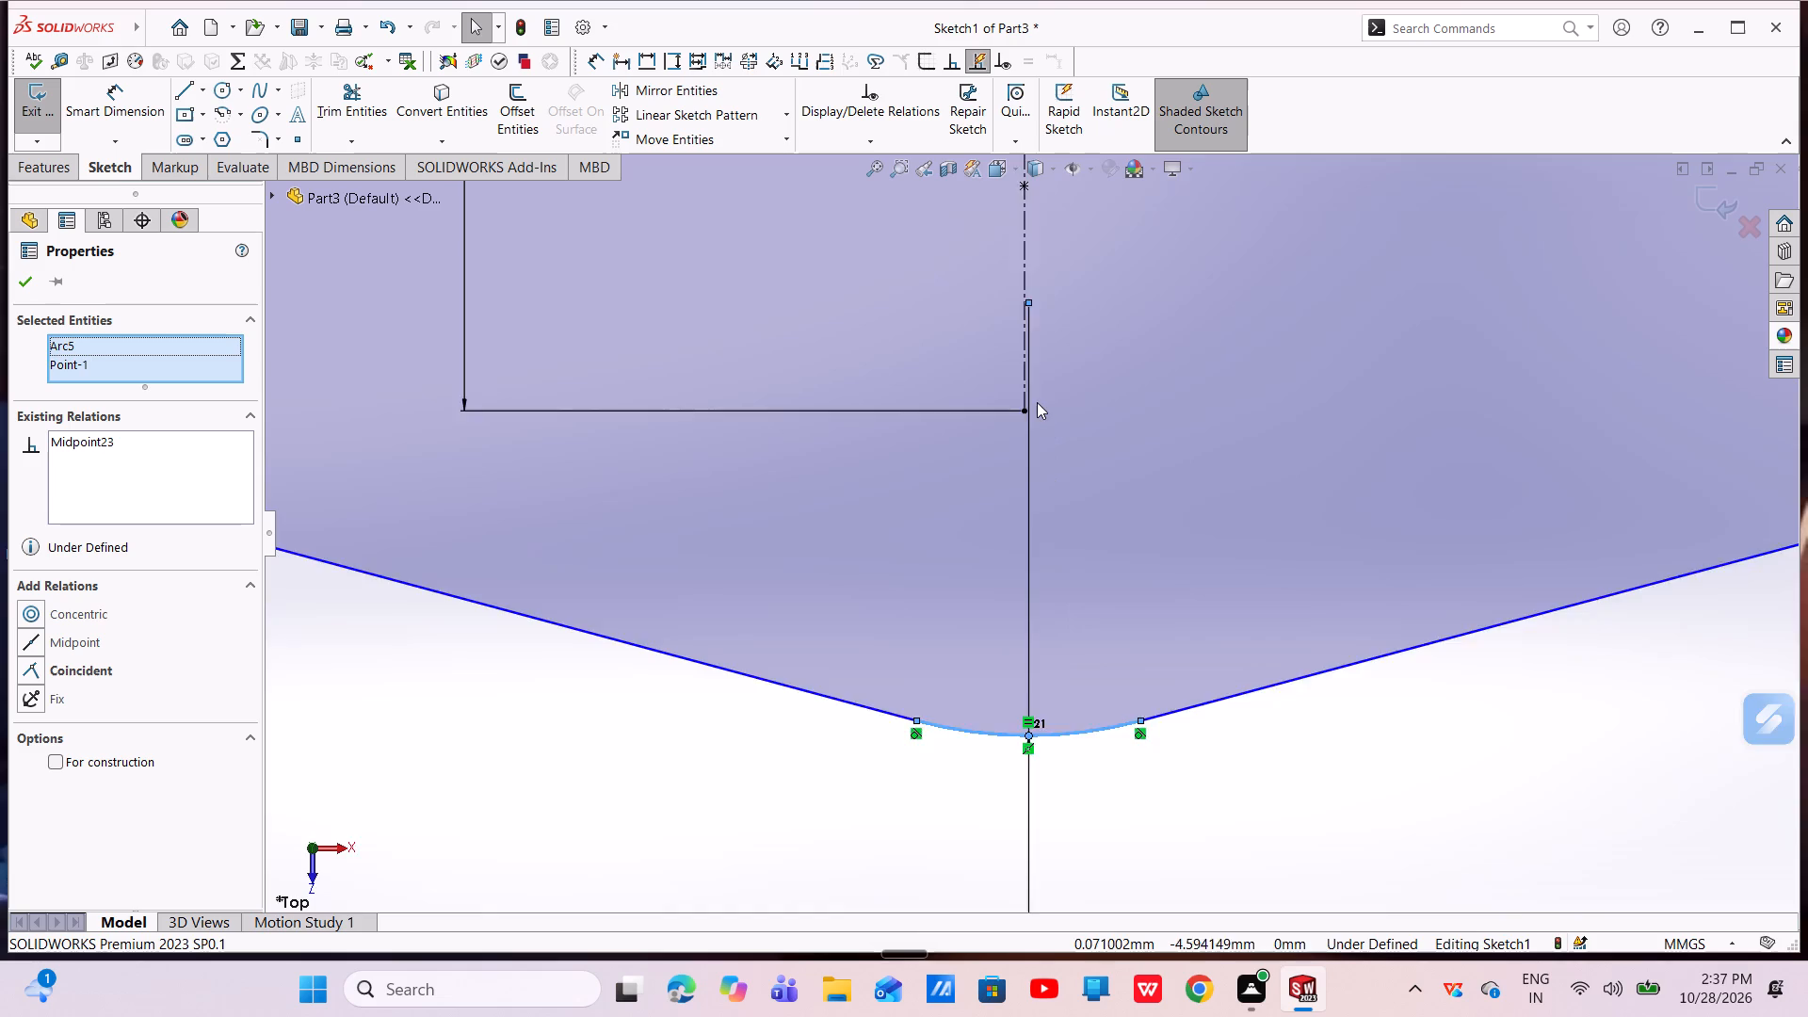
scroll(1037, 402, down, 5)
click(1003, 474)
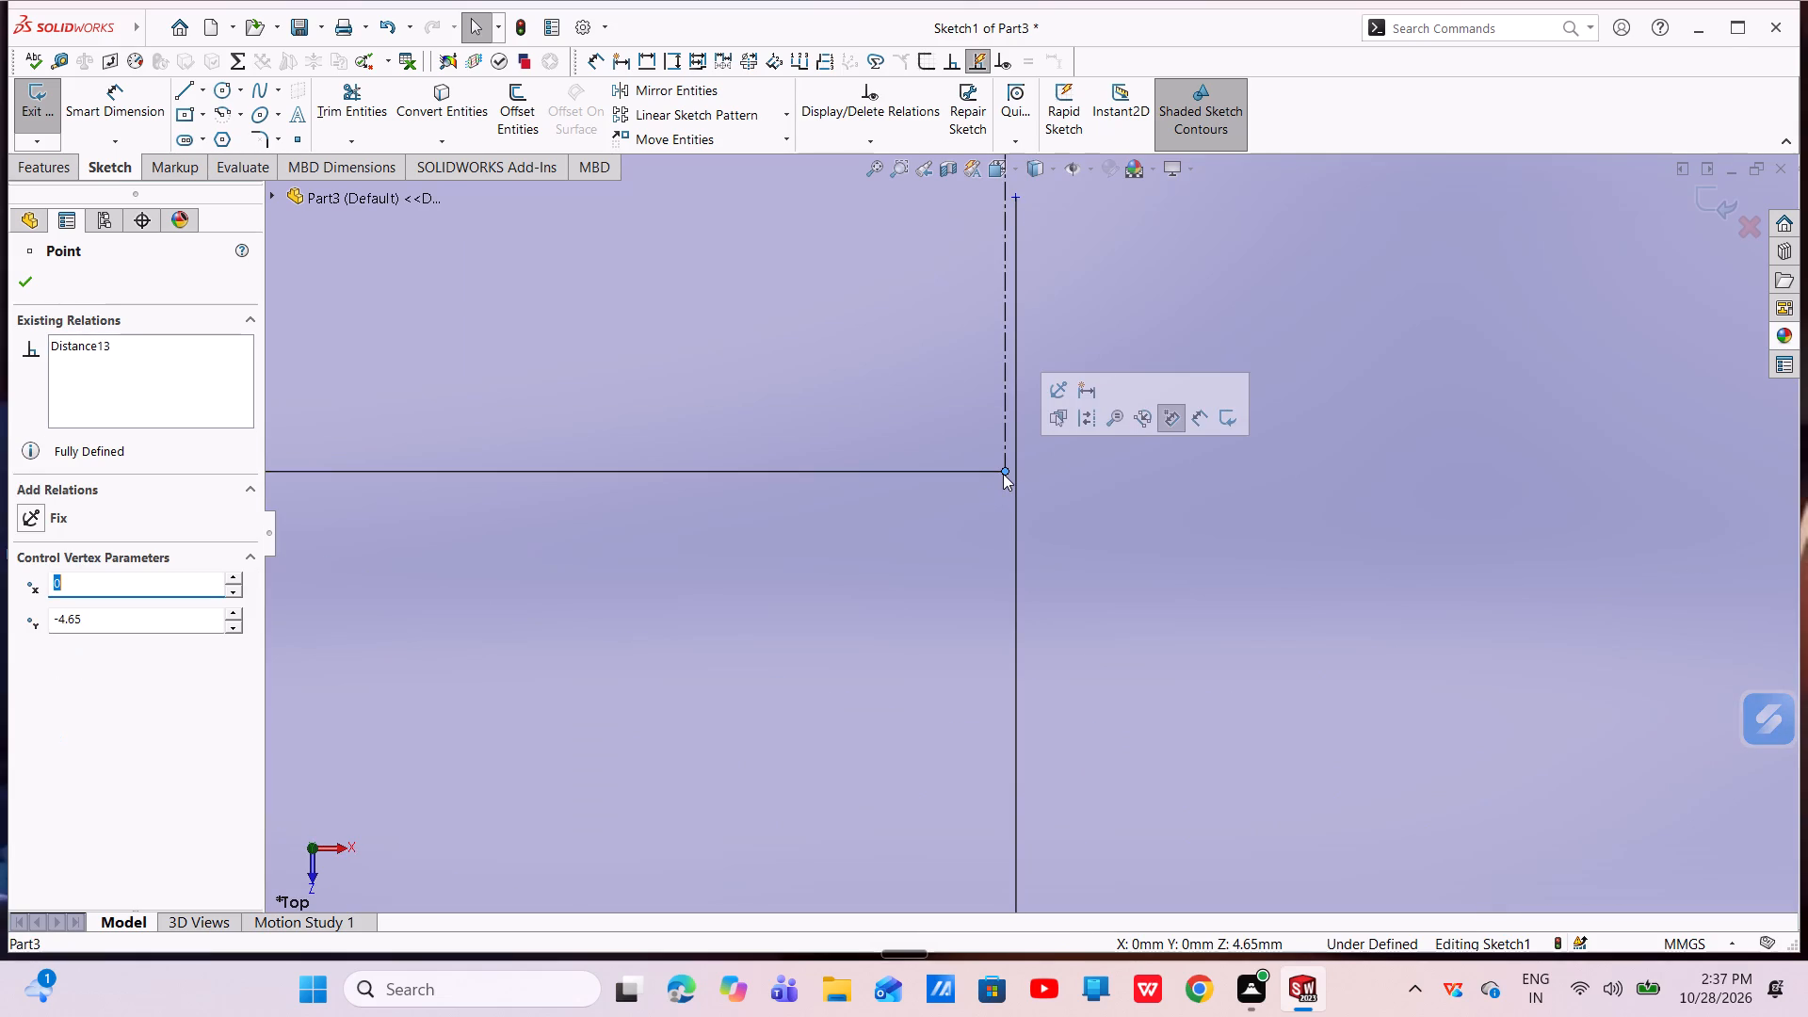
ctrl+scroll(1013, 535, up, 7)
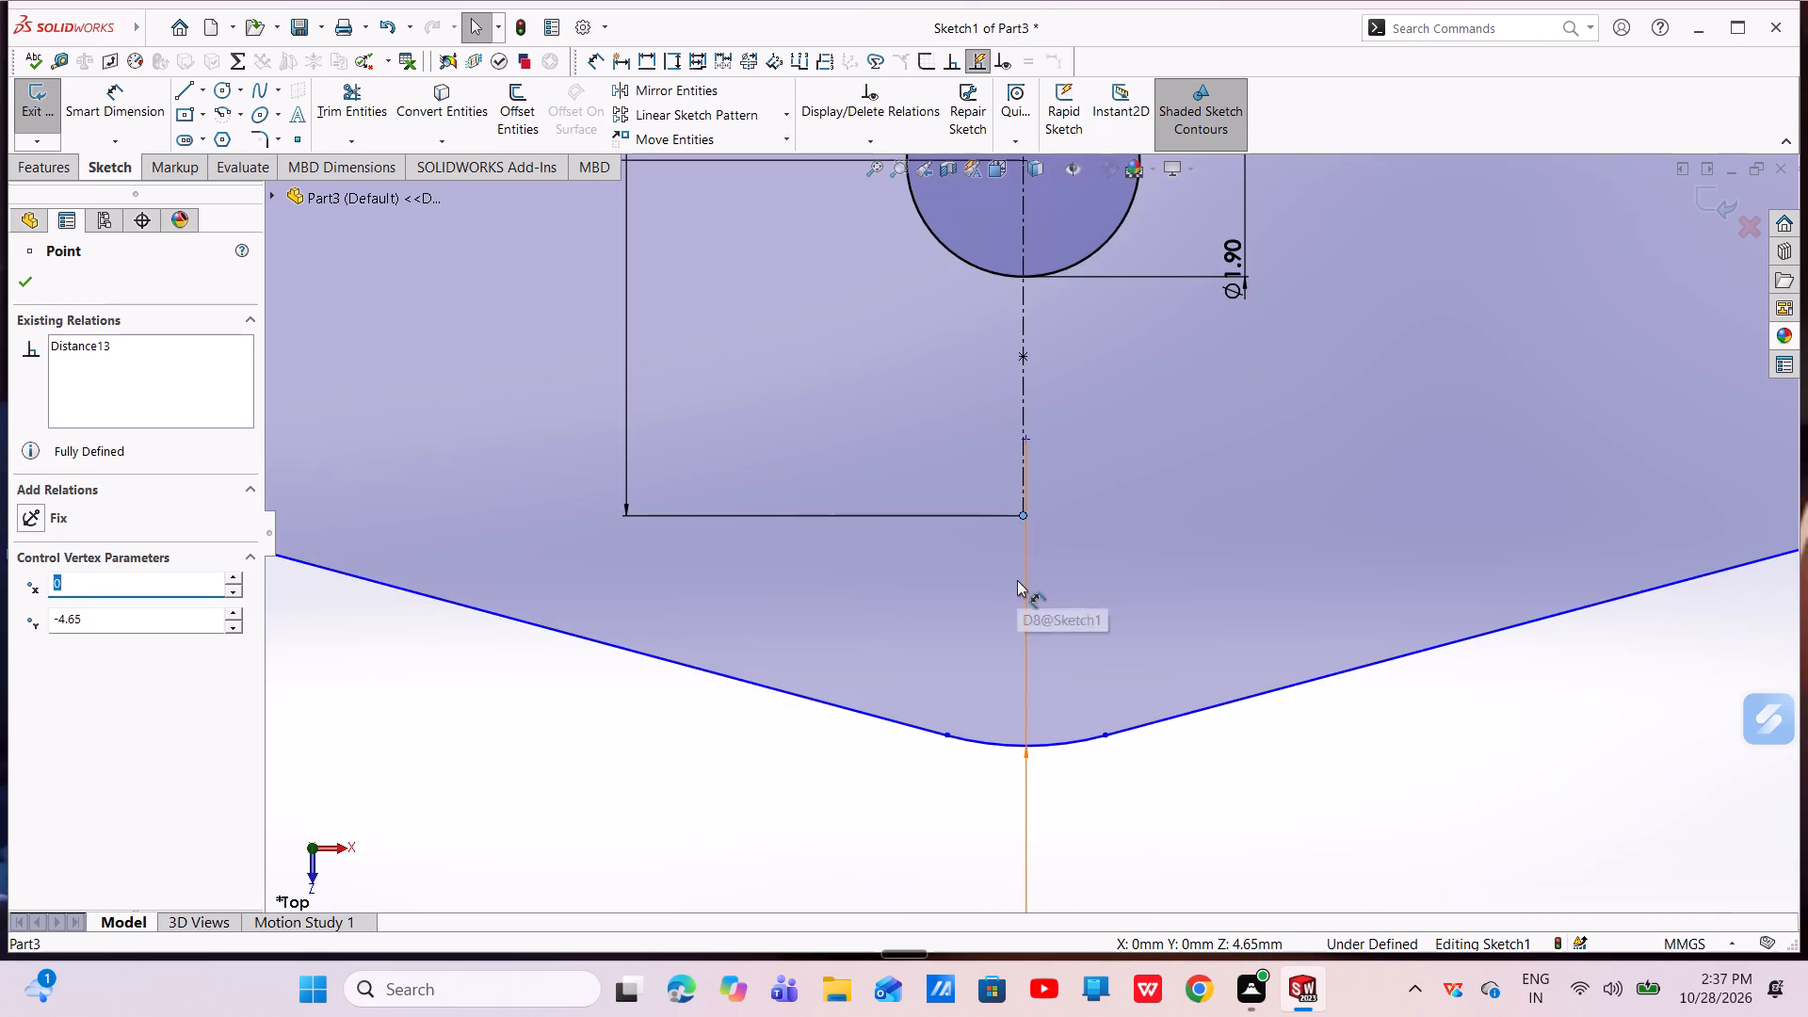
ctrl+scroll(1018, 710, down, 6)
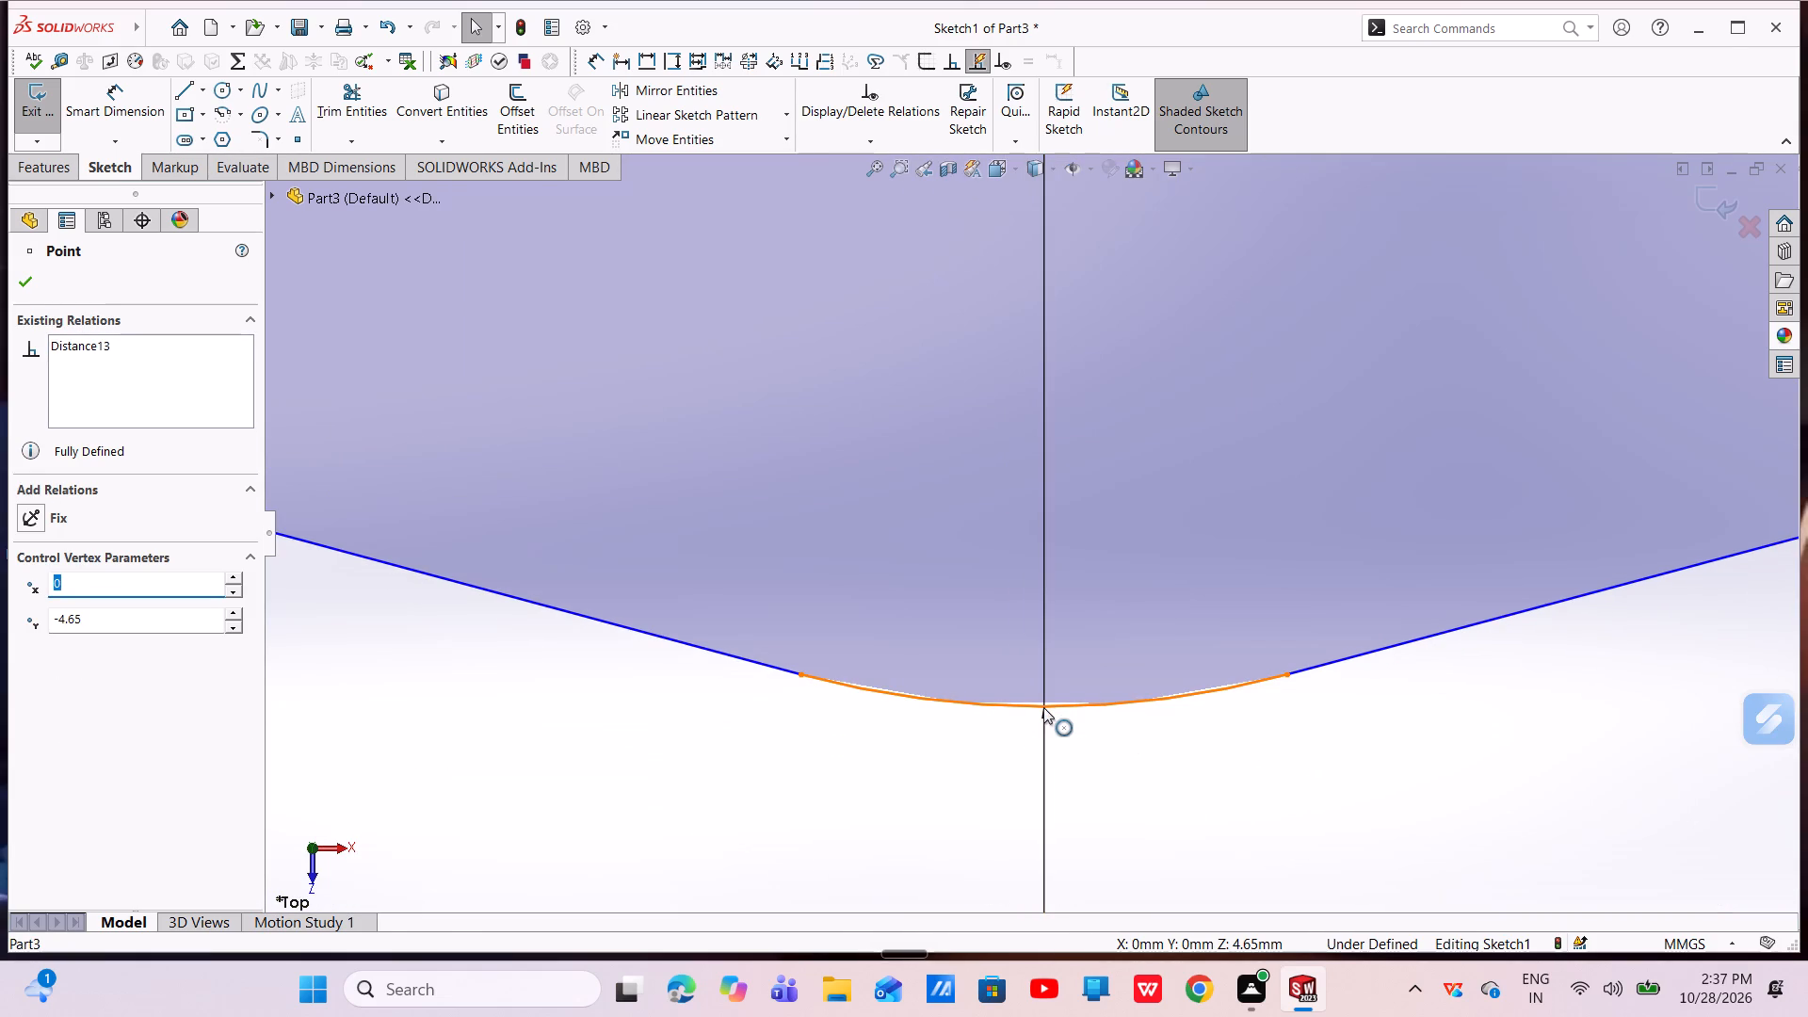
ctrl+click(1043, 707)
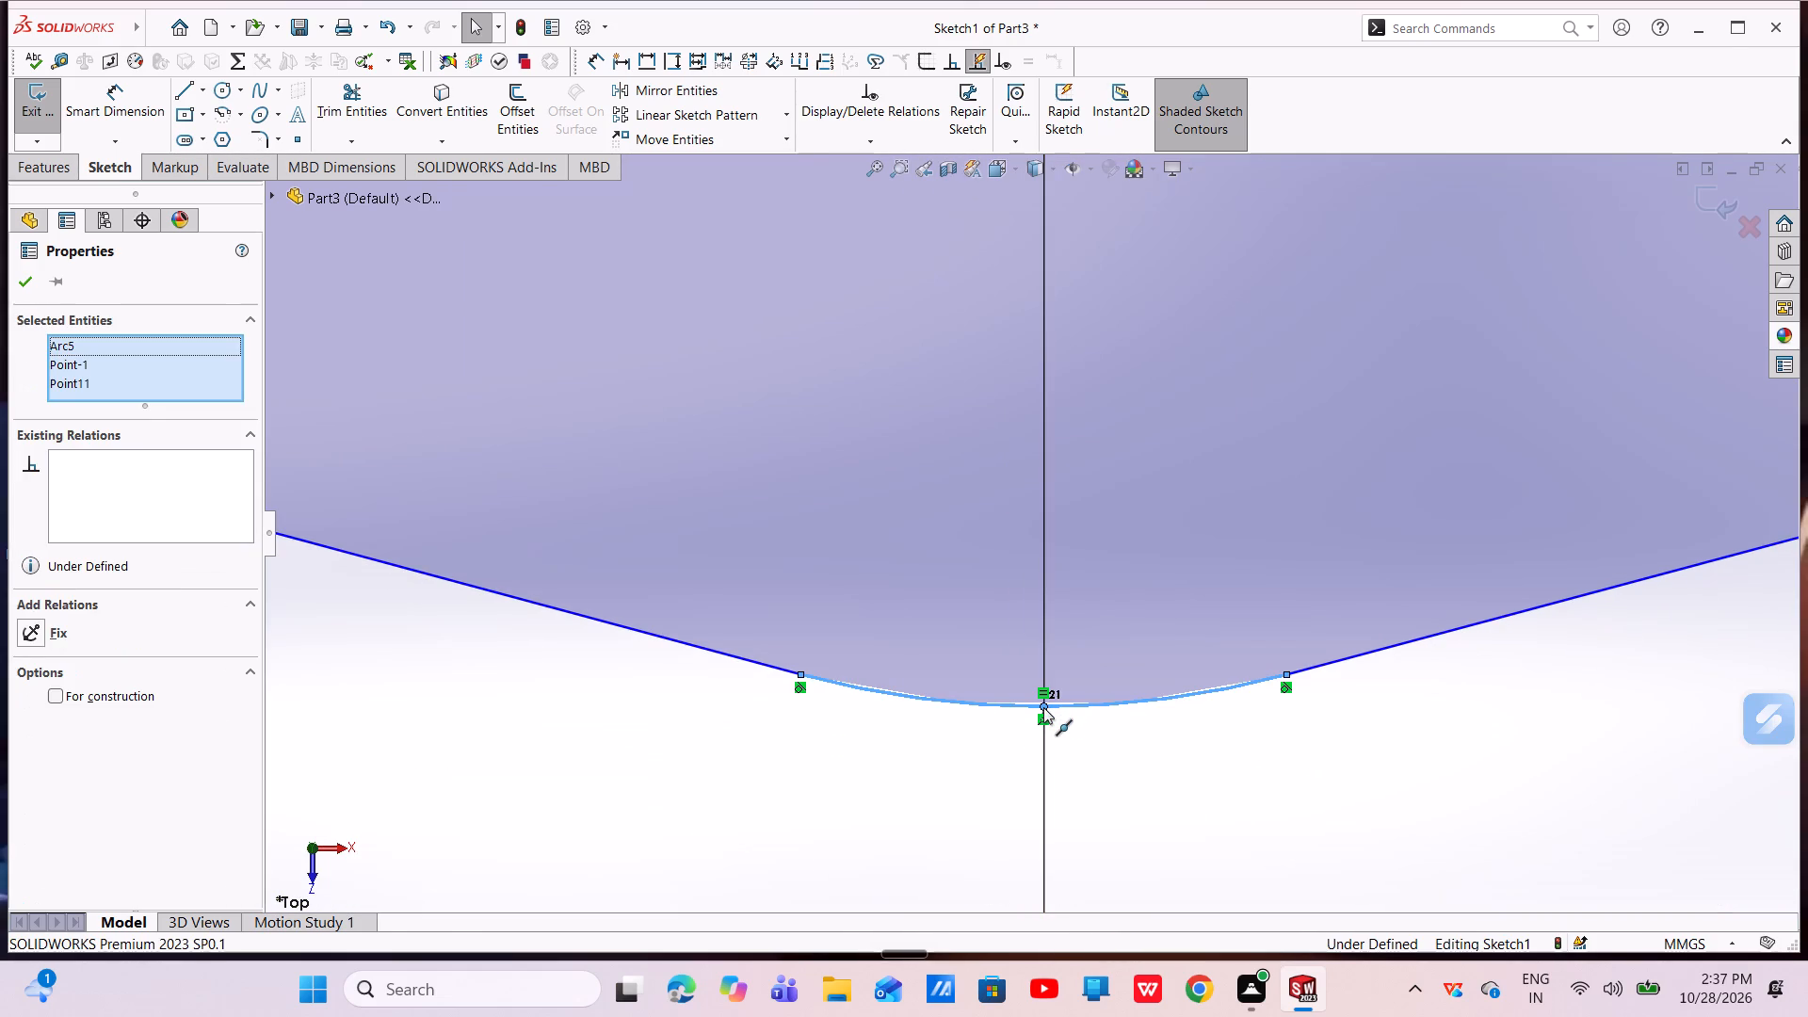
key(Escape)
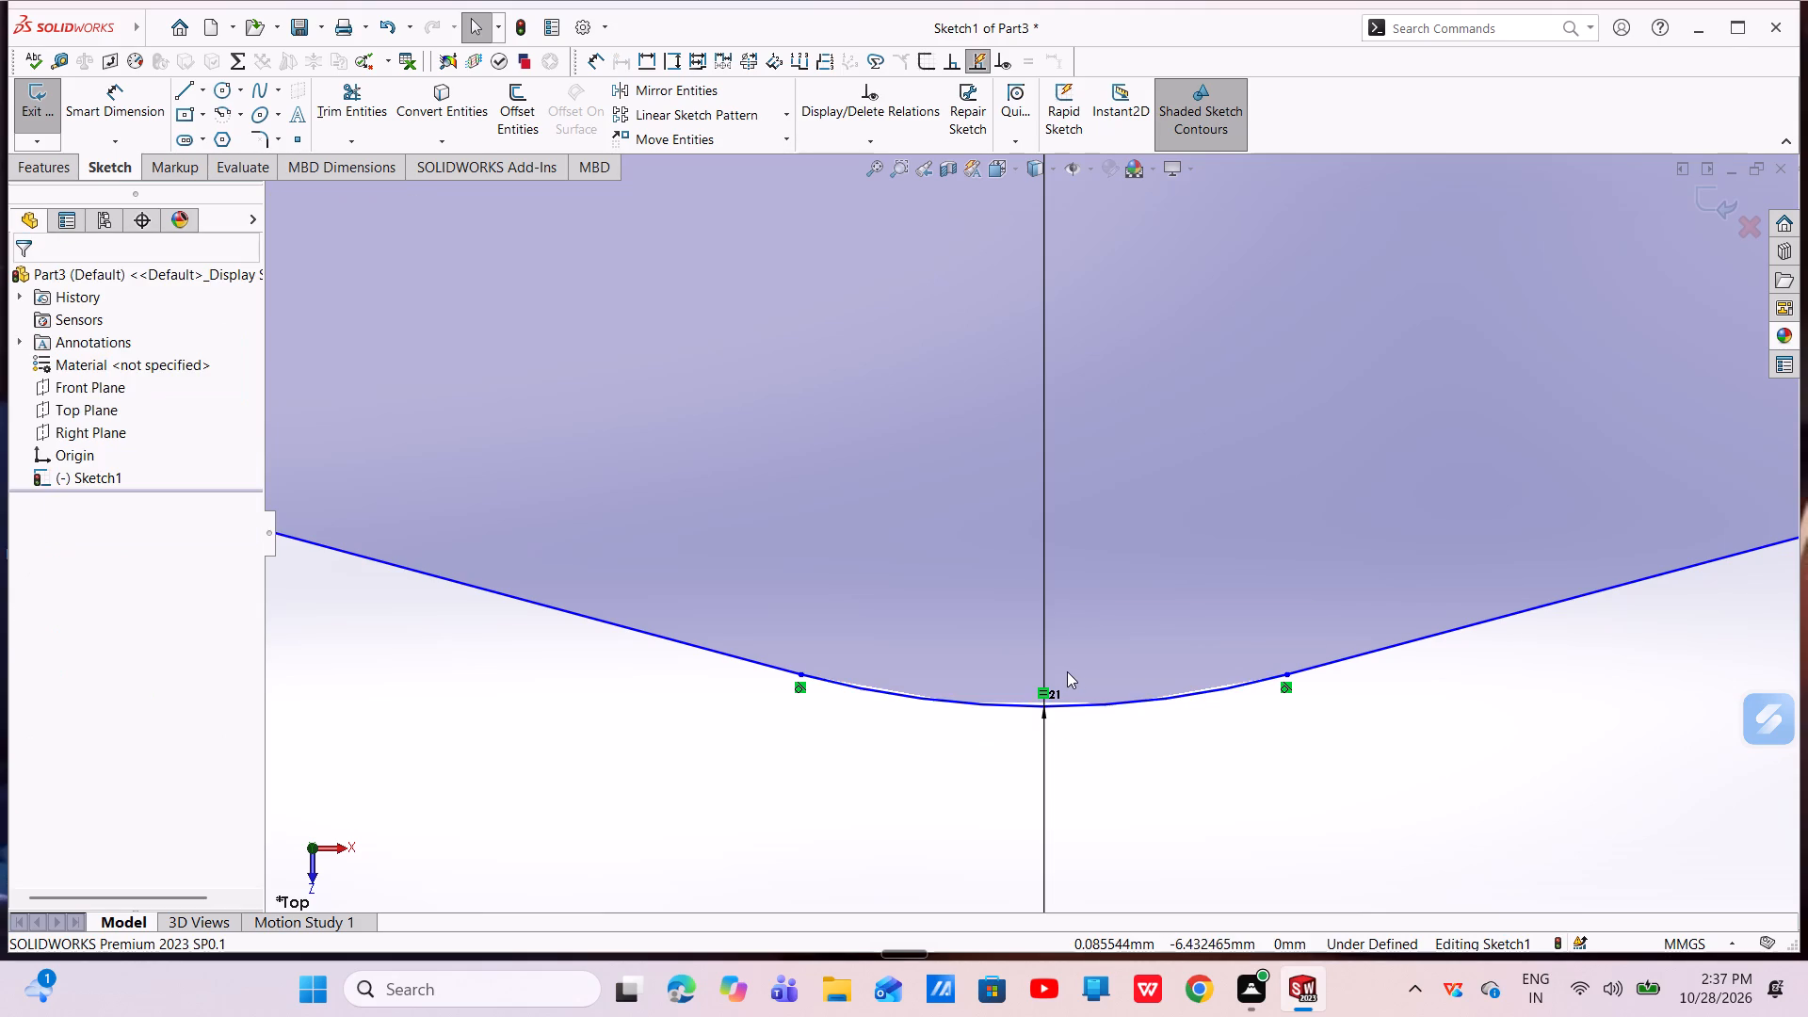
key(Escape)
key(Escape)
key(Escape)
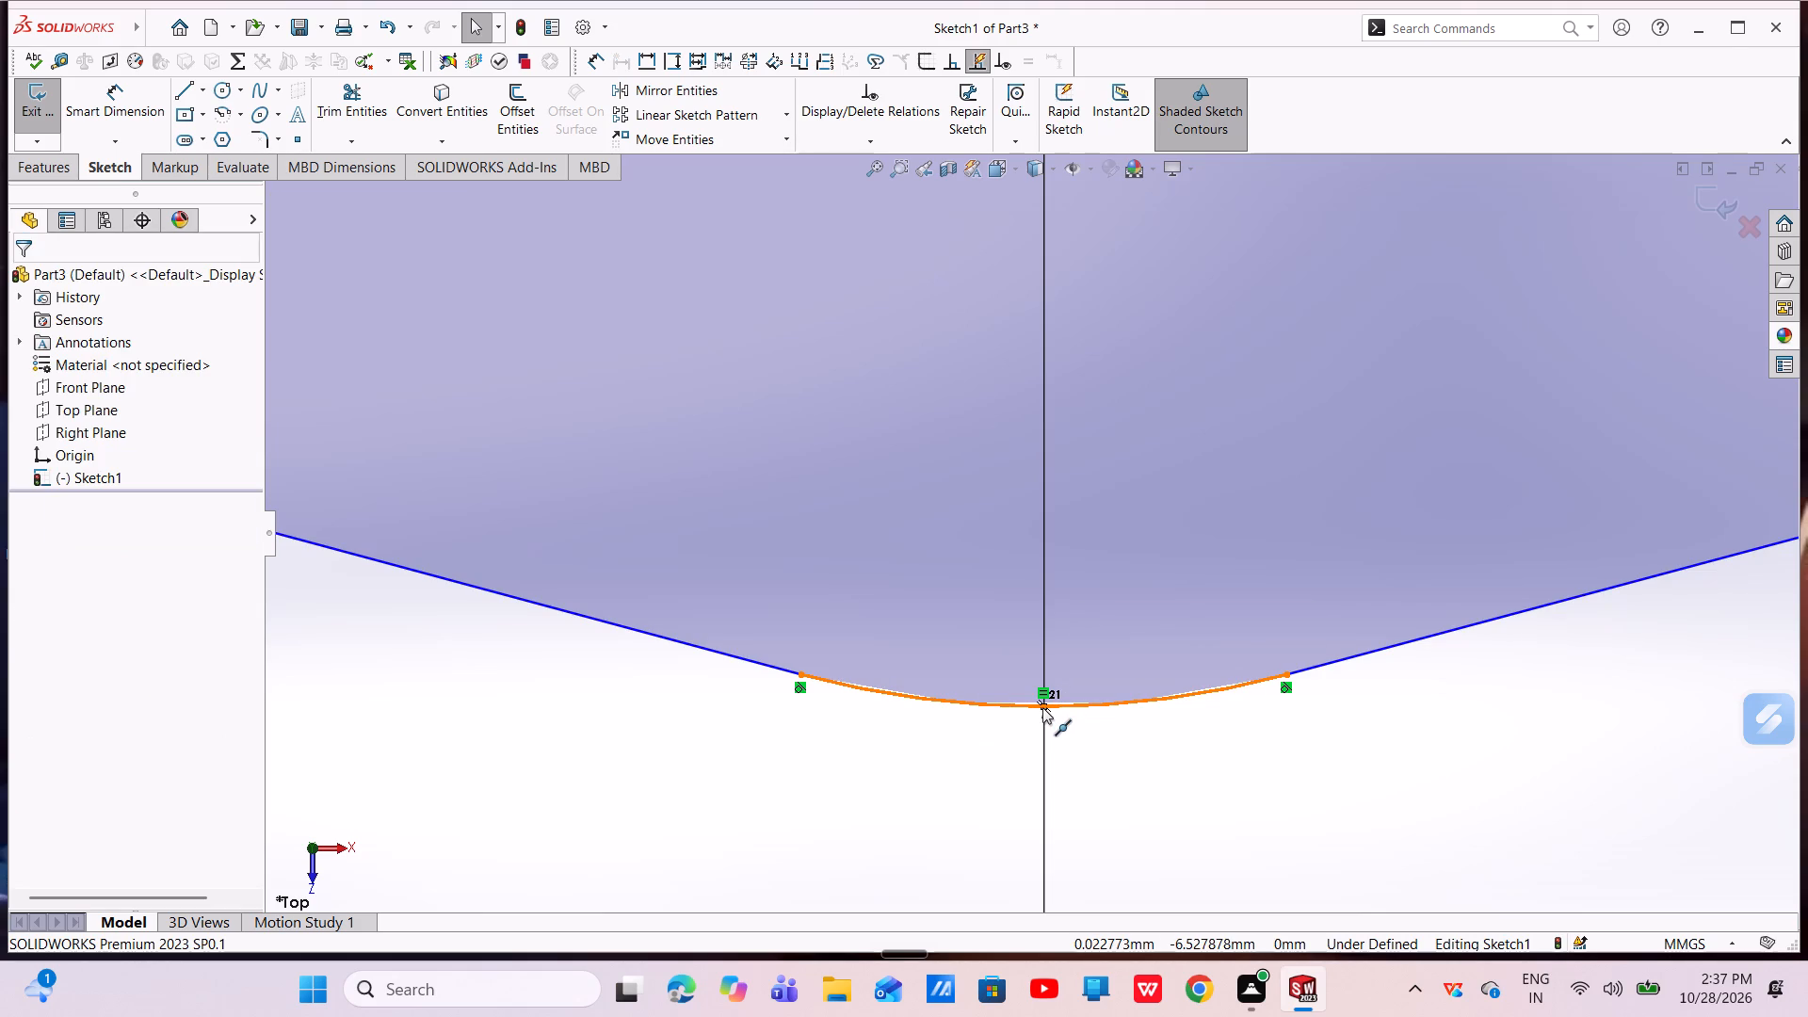
Make the lower mid fillet arc's midpoint coincident with the lower end of the 8 mm vertical centreline.
click(1042, 707)
ctrl+scroll(1025, 599, up, 3)
ctrl+scroll(1066, 308, up, 3)
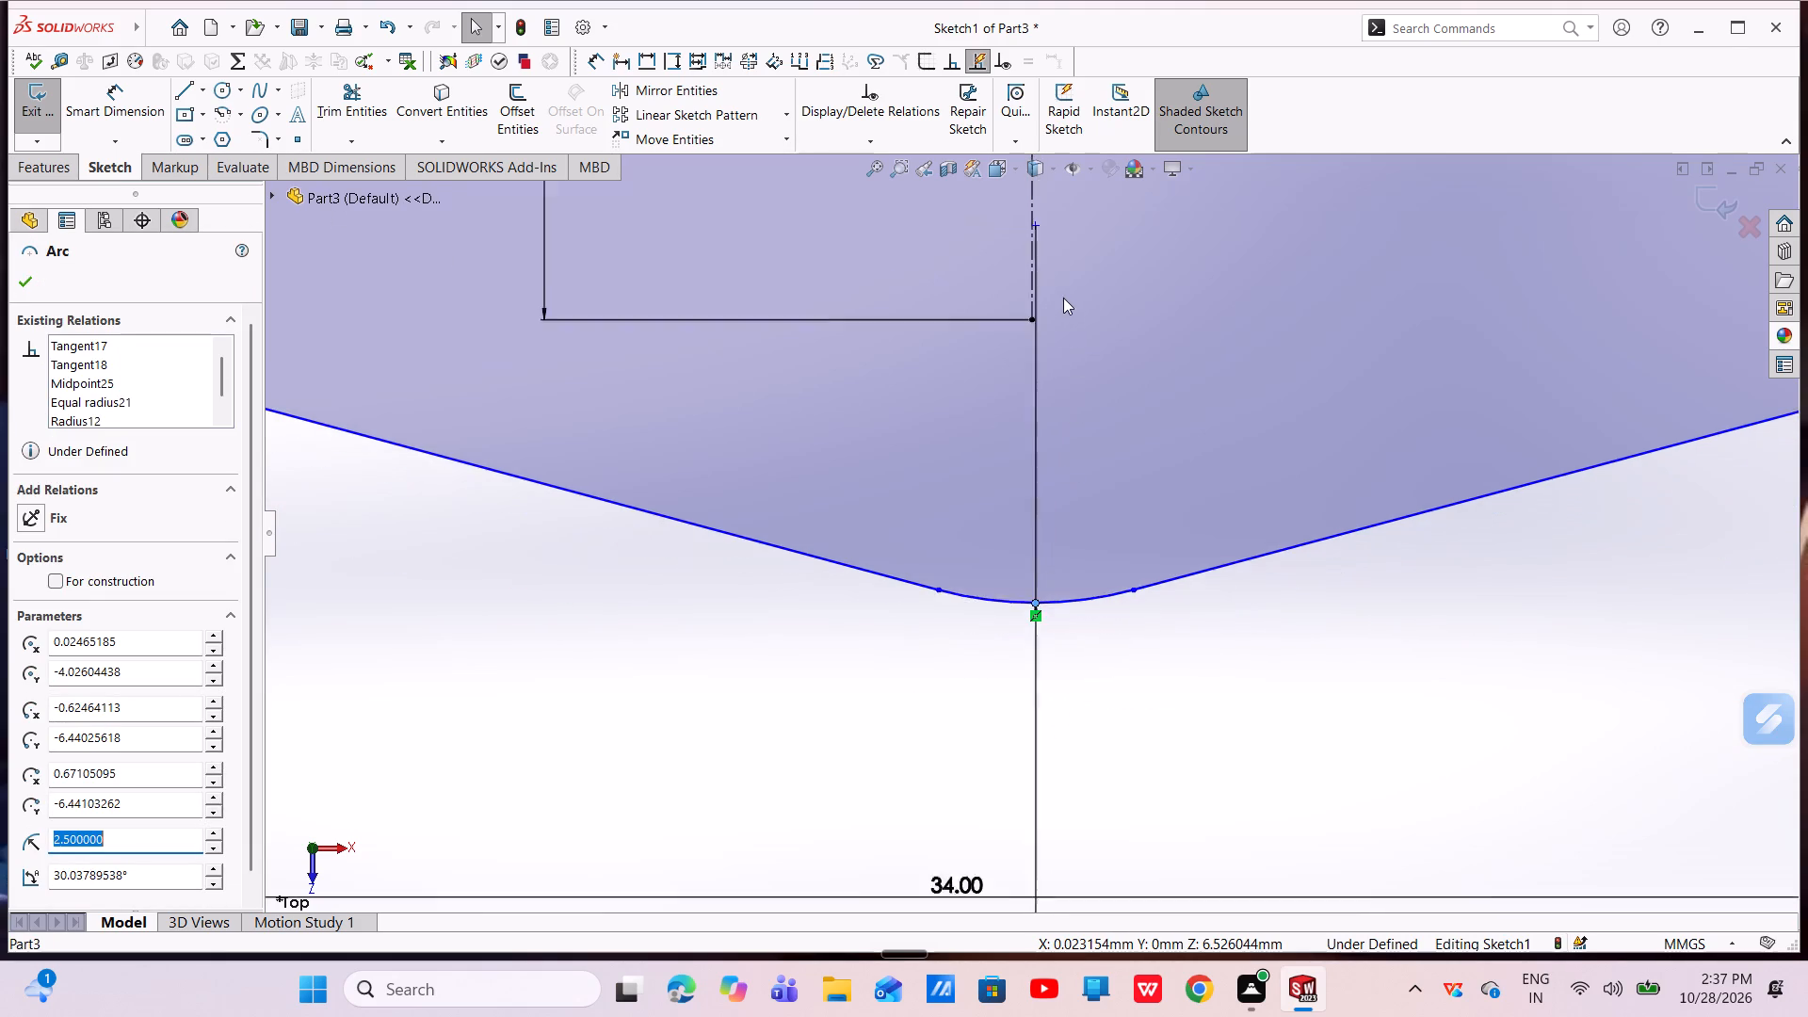
ctrl+scroll(1045, 282, down, 7)
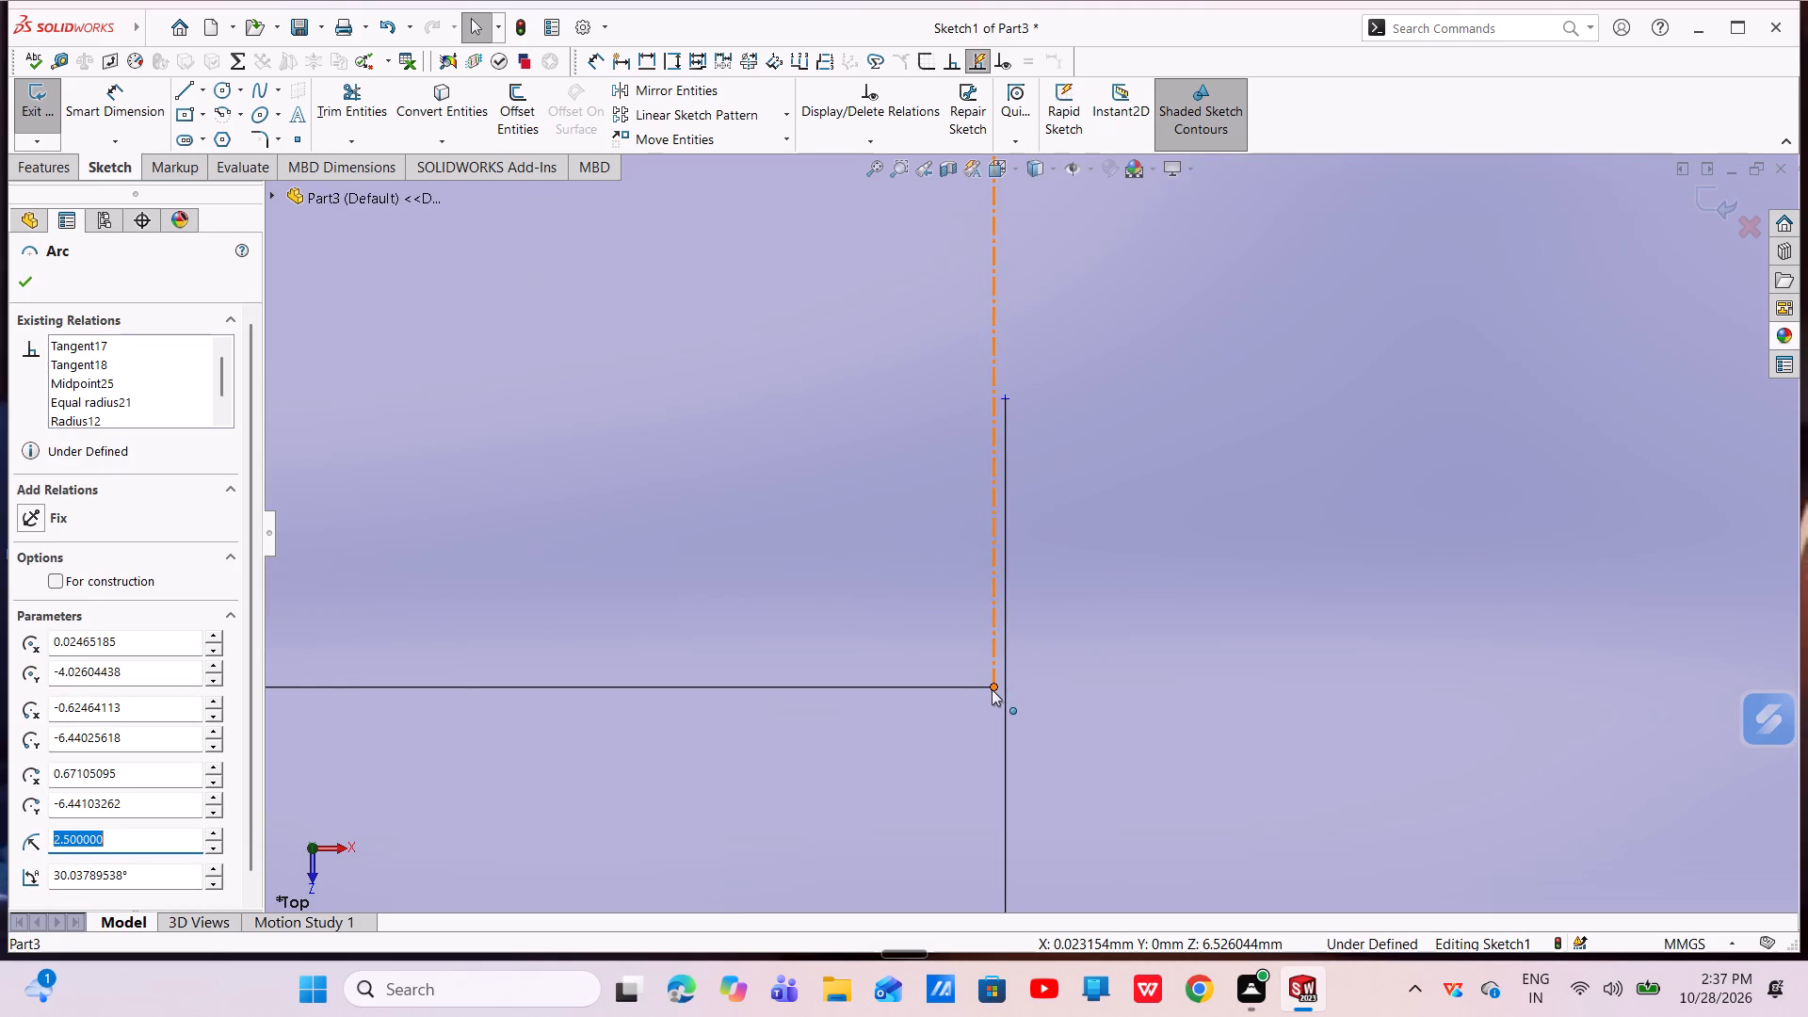
ctrl+click(993, 686)
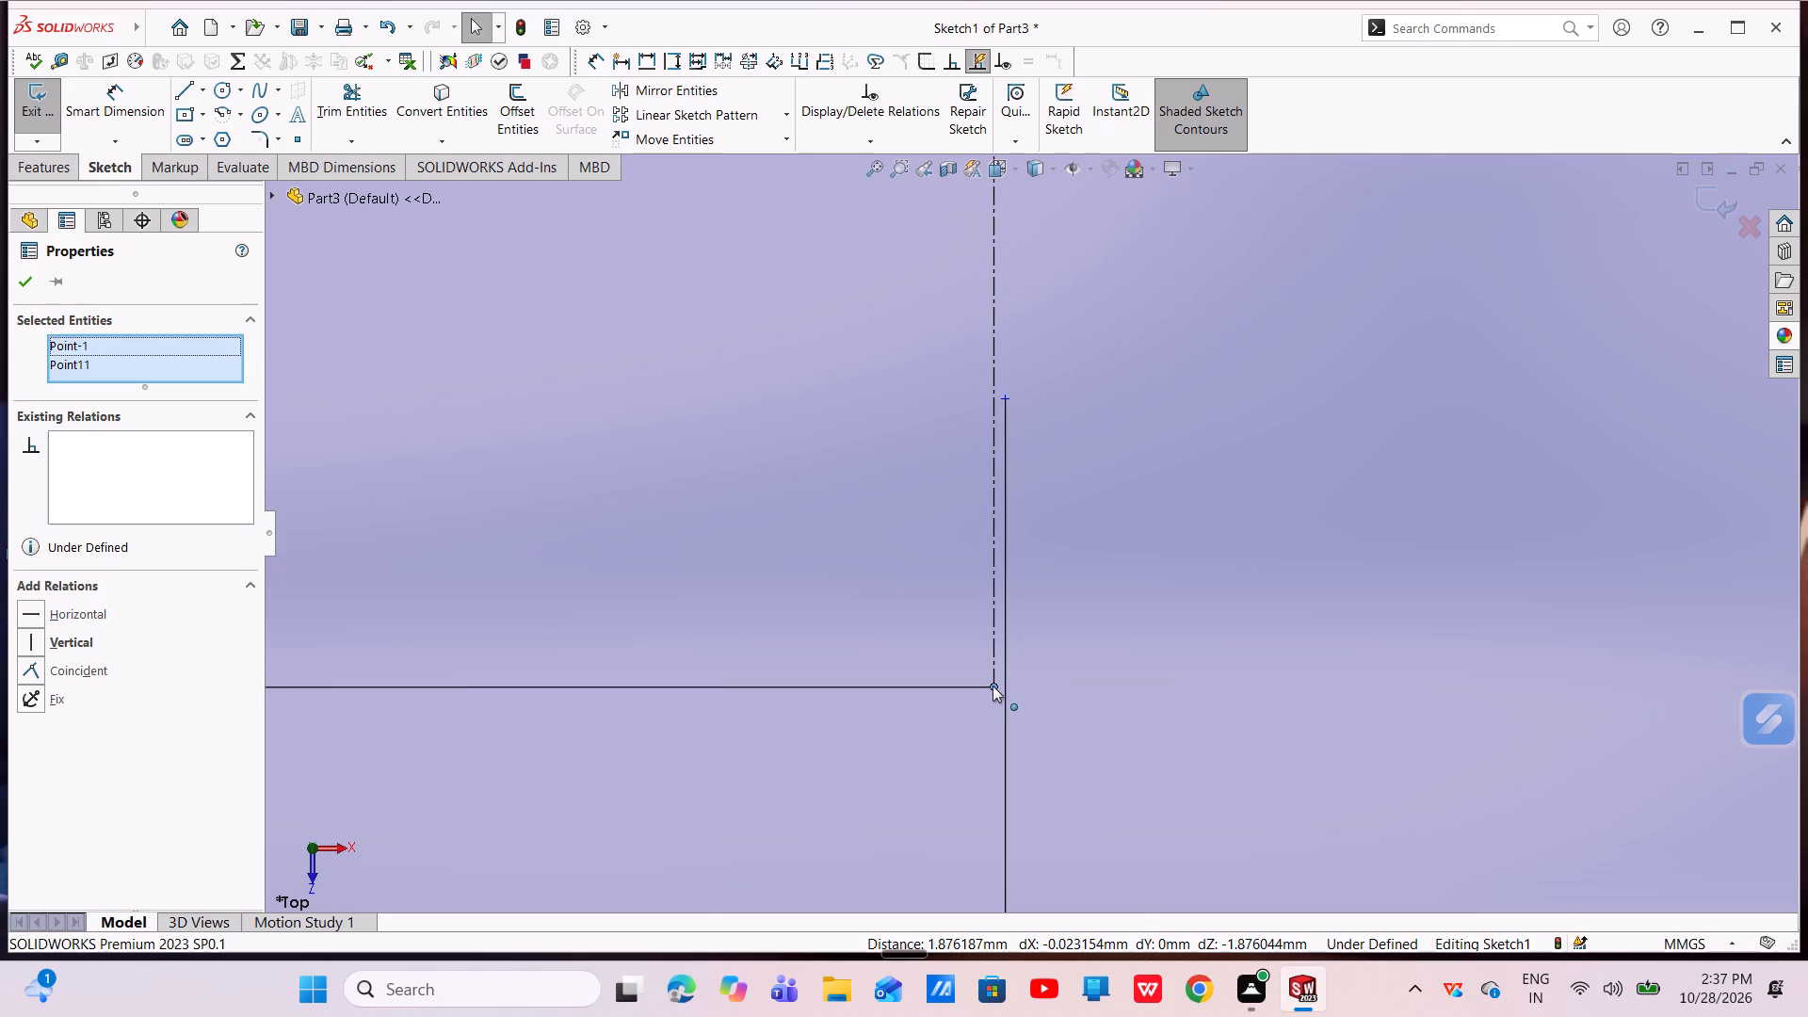
click(29, 672)
scroll(910, 670, up, 9)
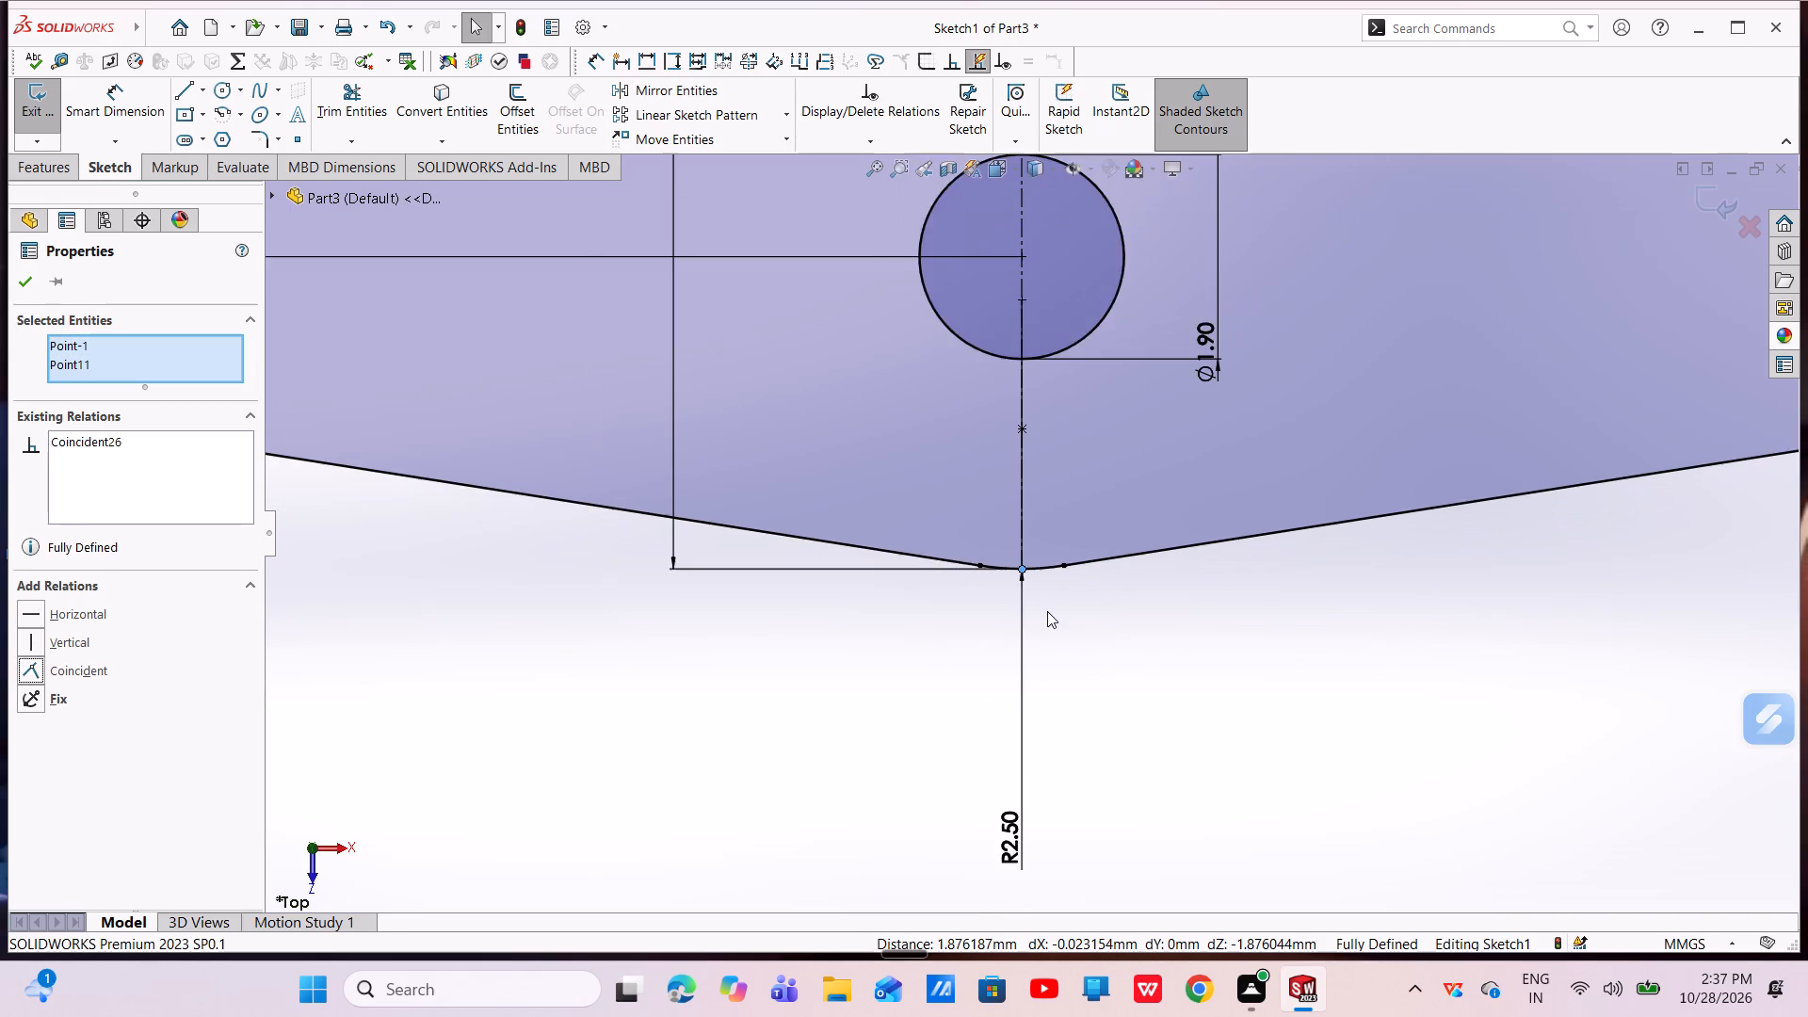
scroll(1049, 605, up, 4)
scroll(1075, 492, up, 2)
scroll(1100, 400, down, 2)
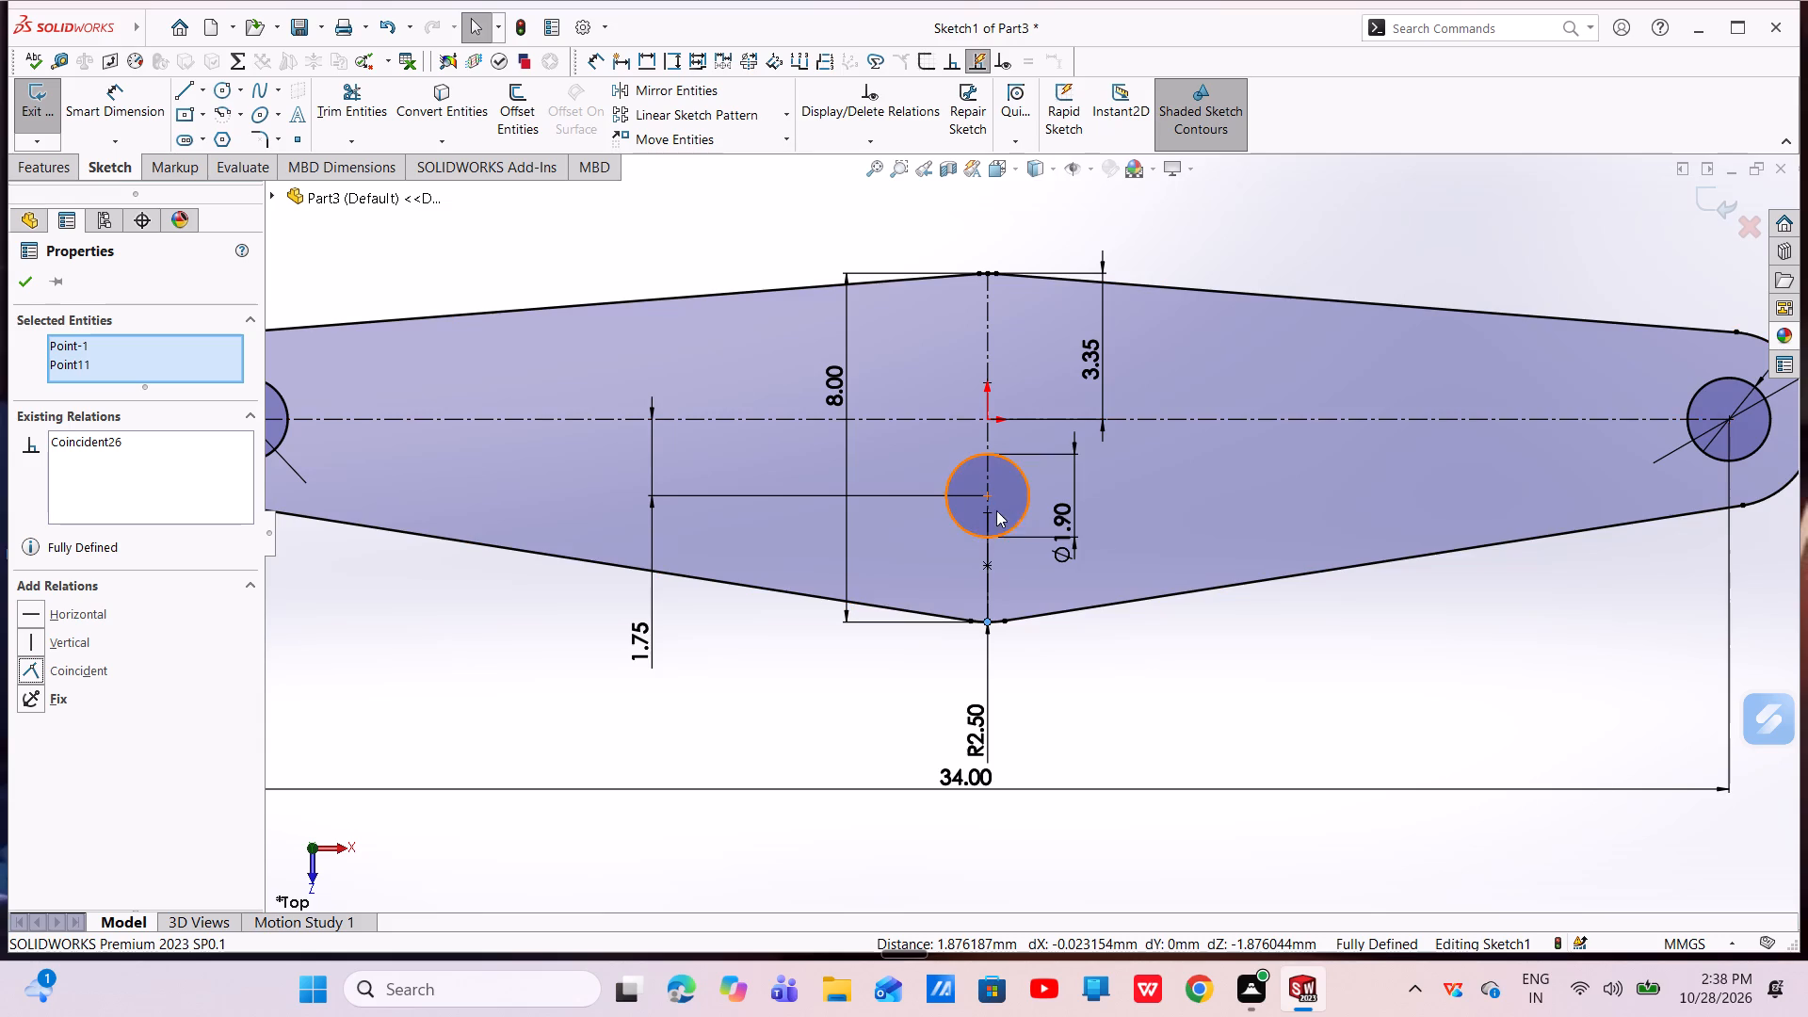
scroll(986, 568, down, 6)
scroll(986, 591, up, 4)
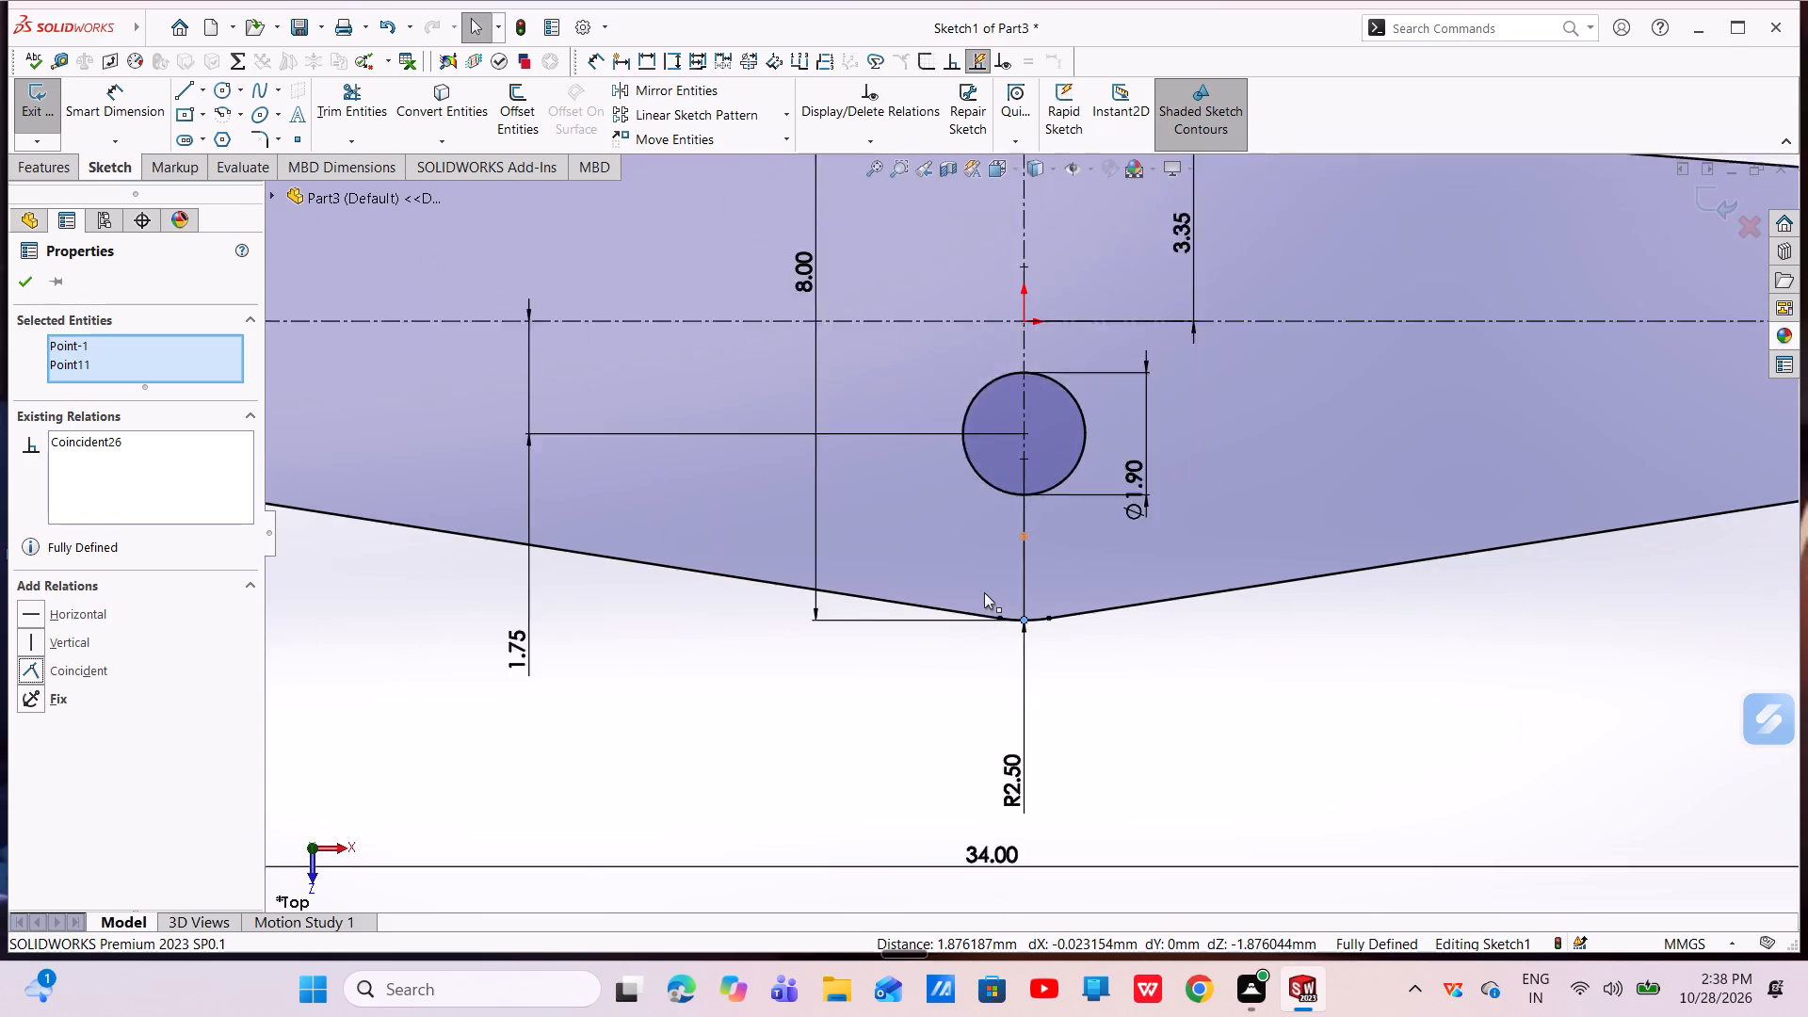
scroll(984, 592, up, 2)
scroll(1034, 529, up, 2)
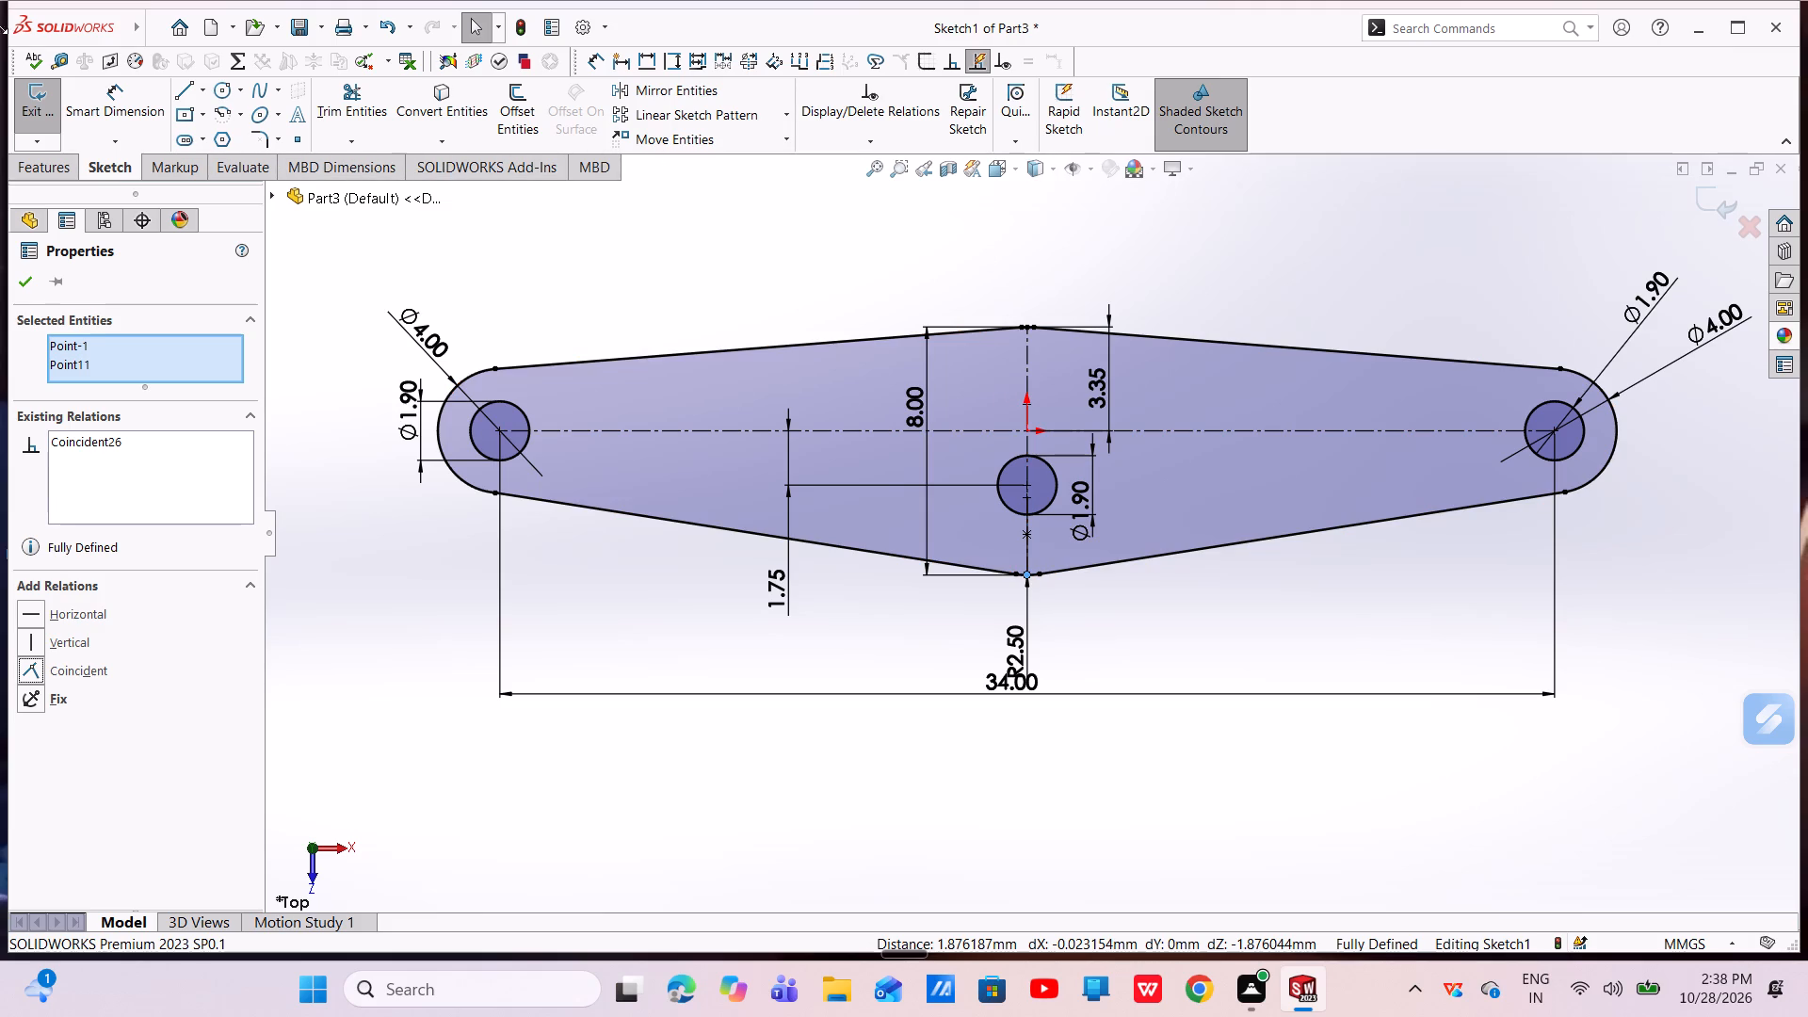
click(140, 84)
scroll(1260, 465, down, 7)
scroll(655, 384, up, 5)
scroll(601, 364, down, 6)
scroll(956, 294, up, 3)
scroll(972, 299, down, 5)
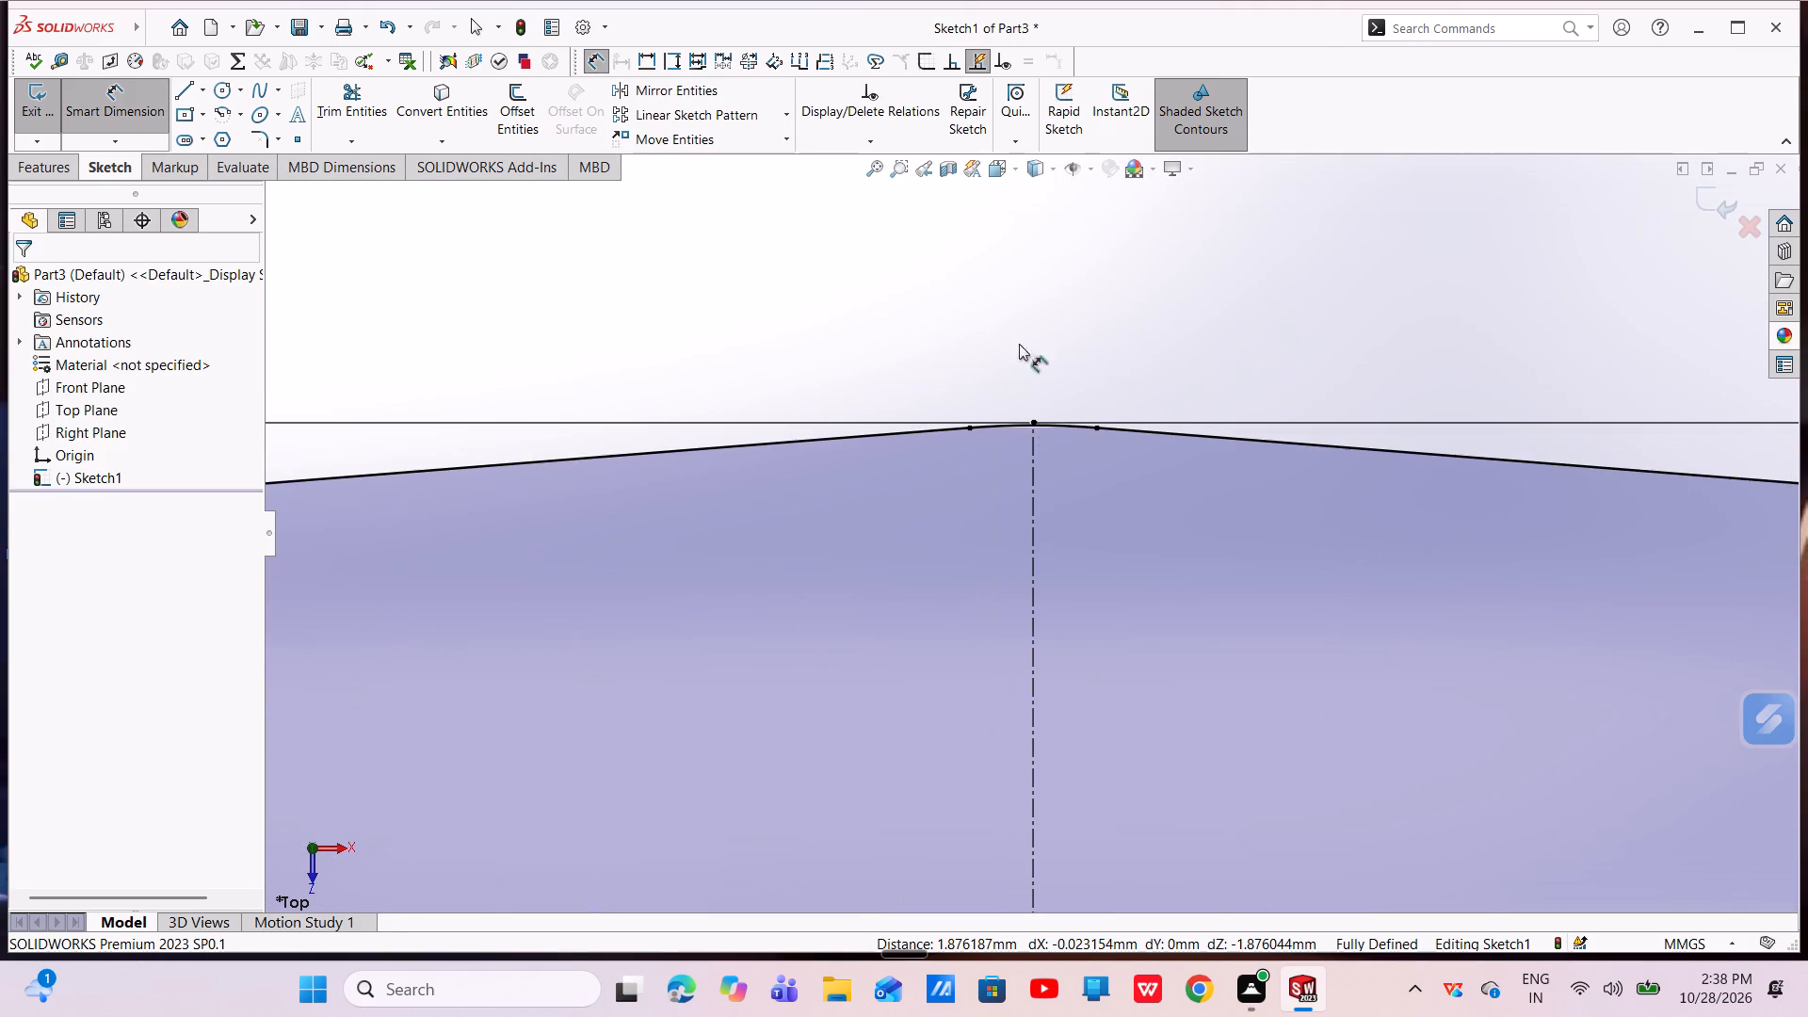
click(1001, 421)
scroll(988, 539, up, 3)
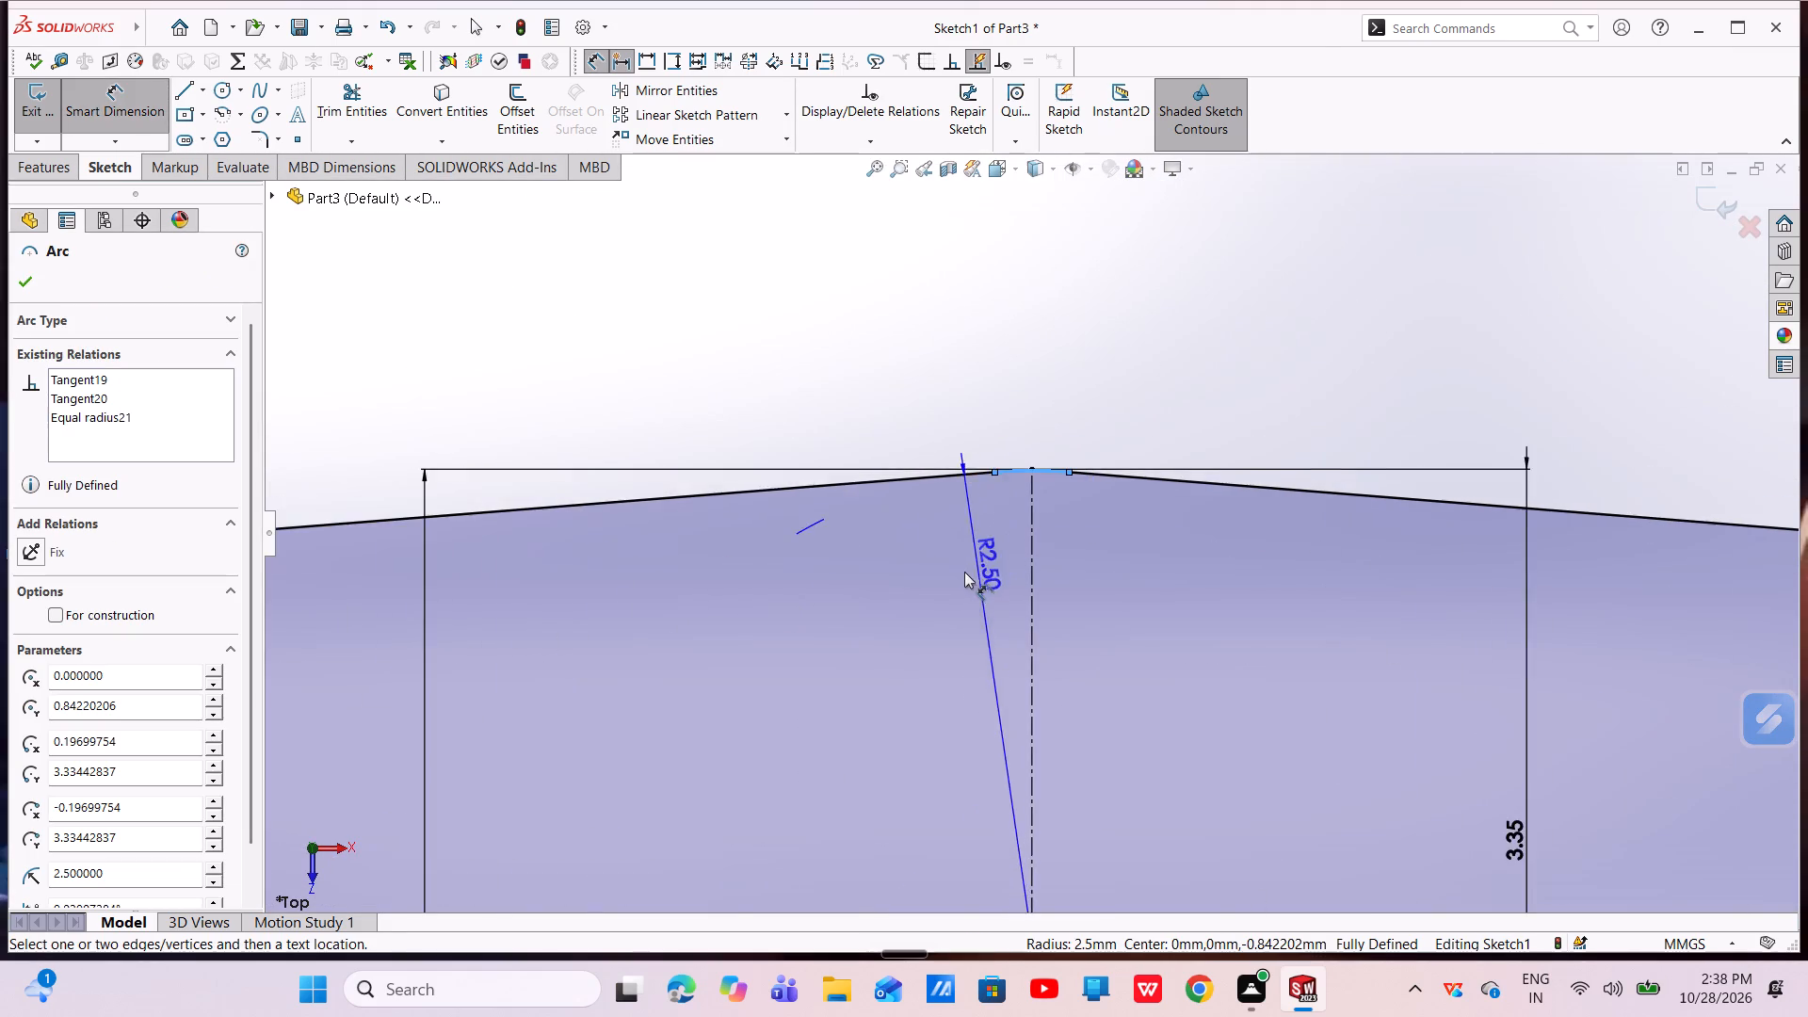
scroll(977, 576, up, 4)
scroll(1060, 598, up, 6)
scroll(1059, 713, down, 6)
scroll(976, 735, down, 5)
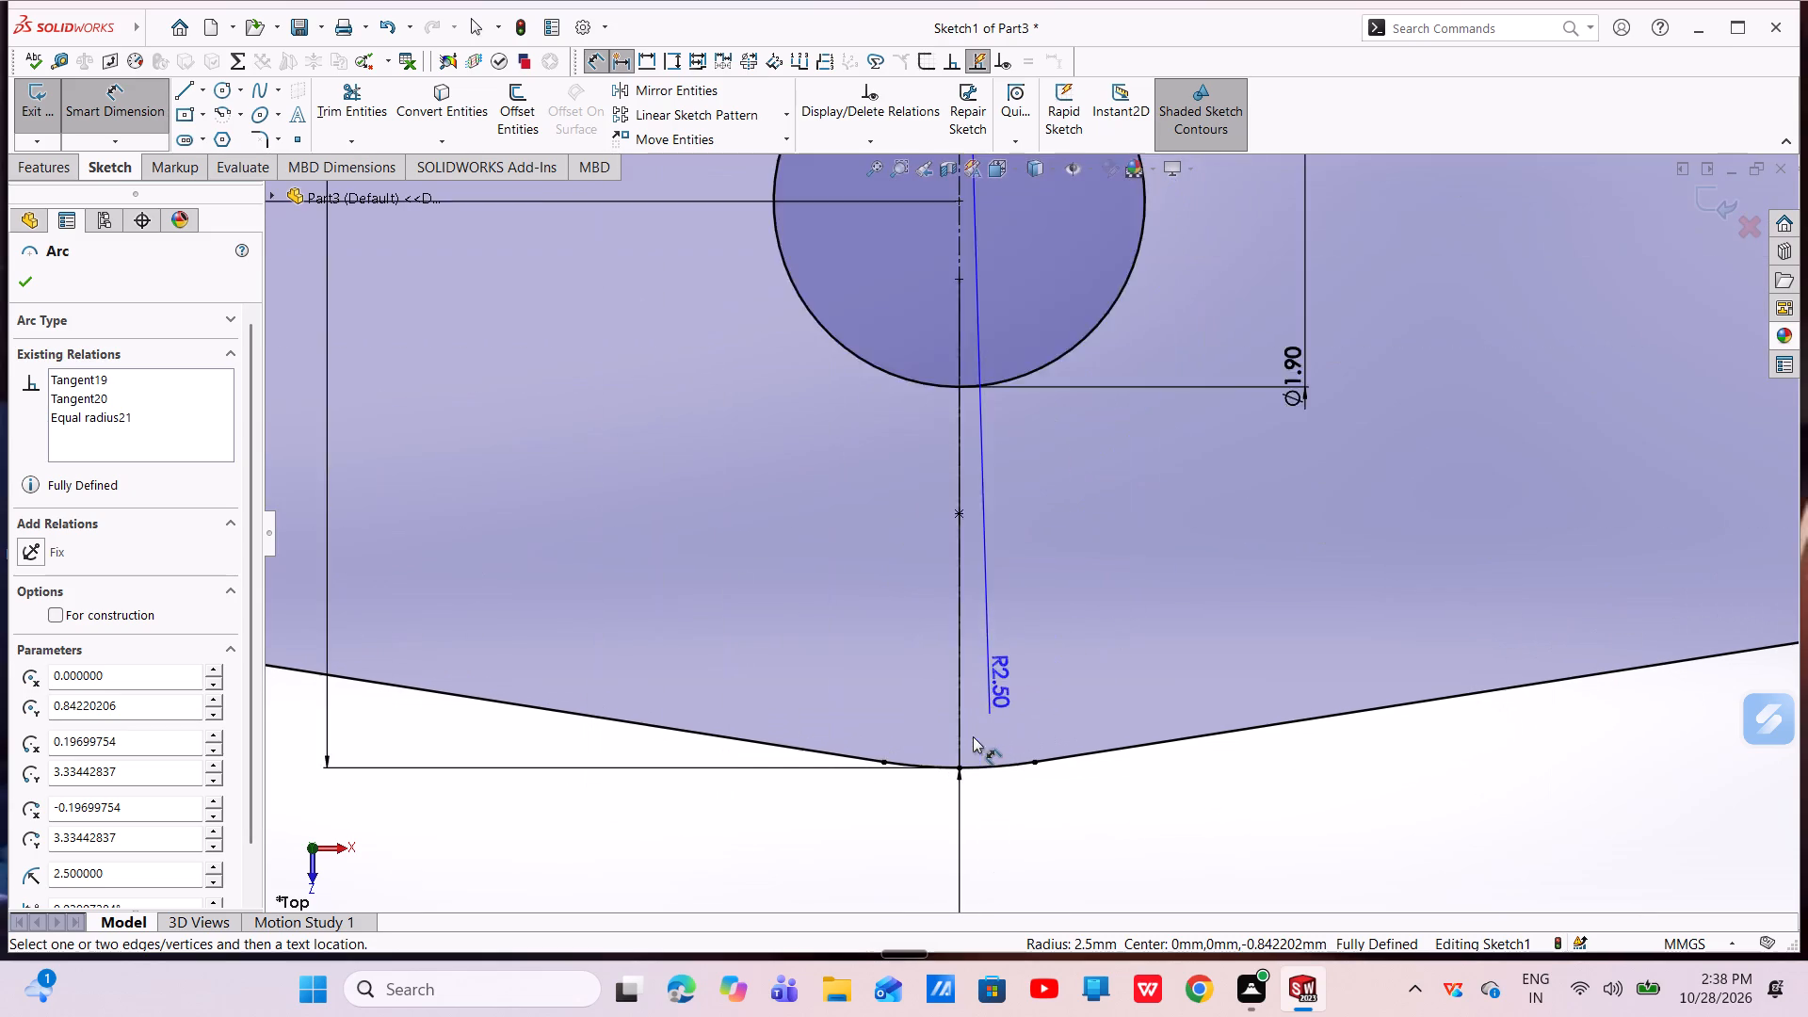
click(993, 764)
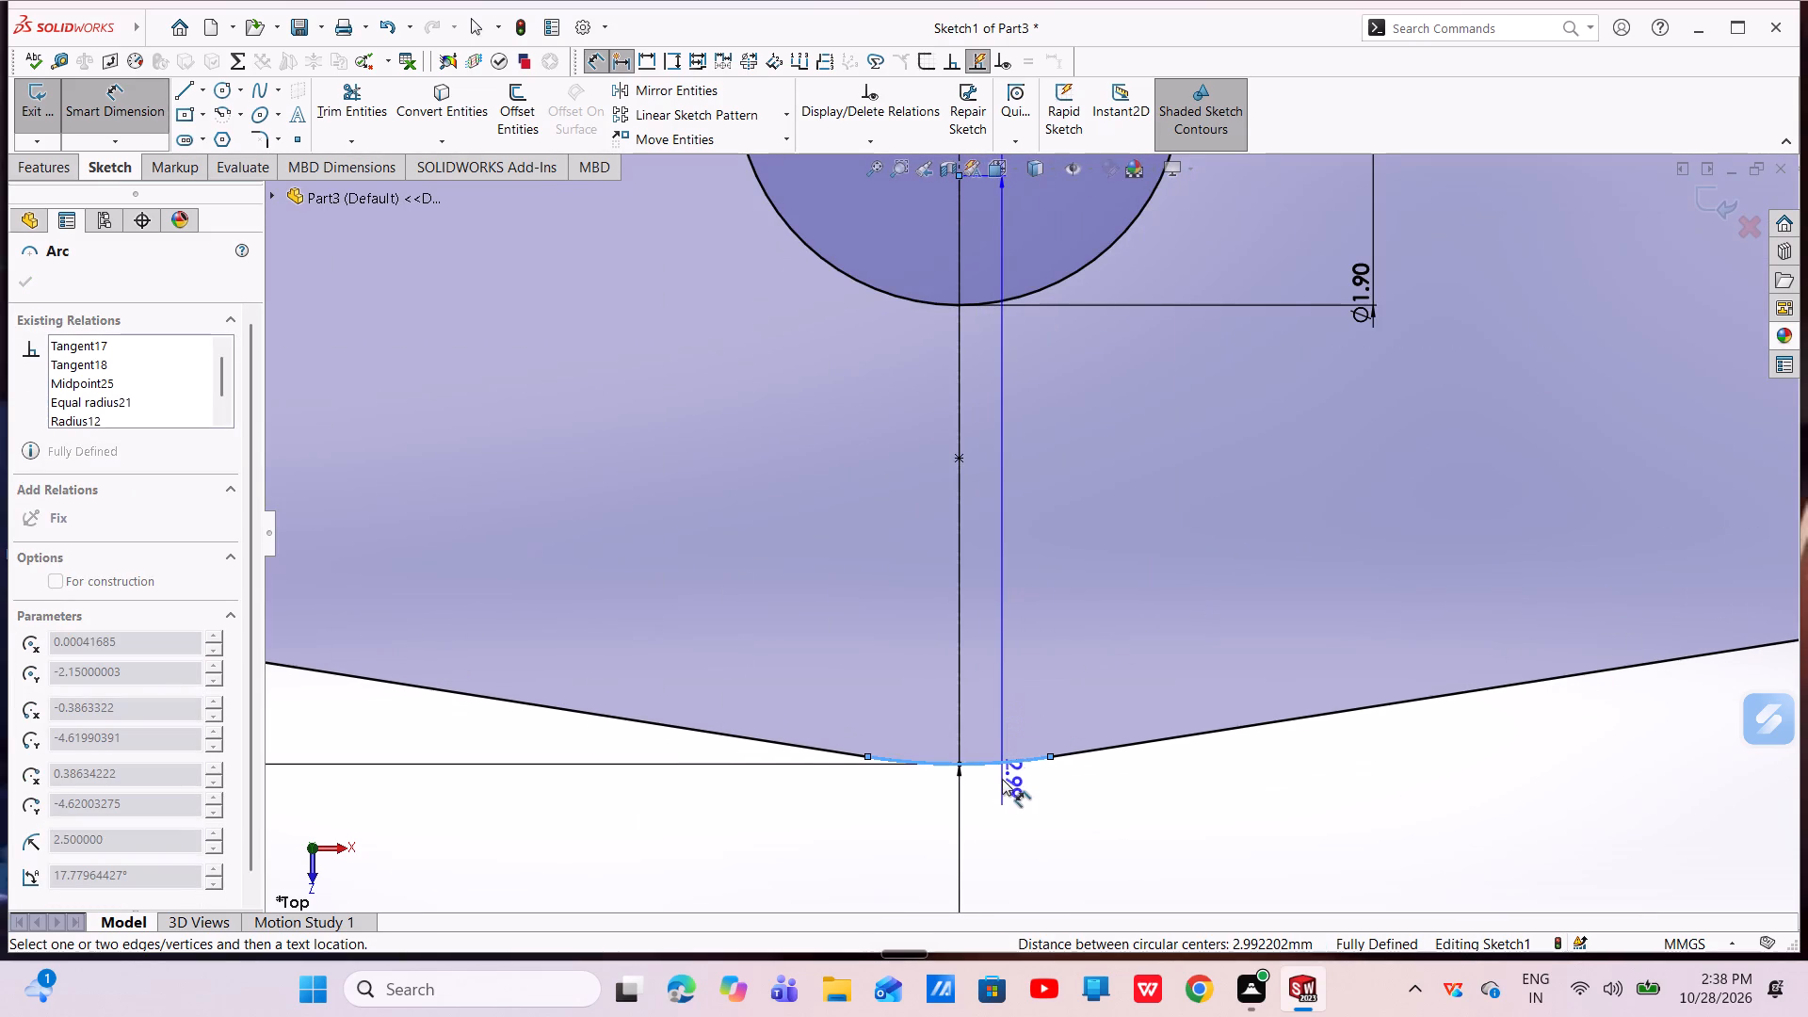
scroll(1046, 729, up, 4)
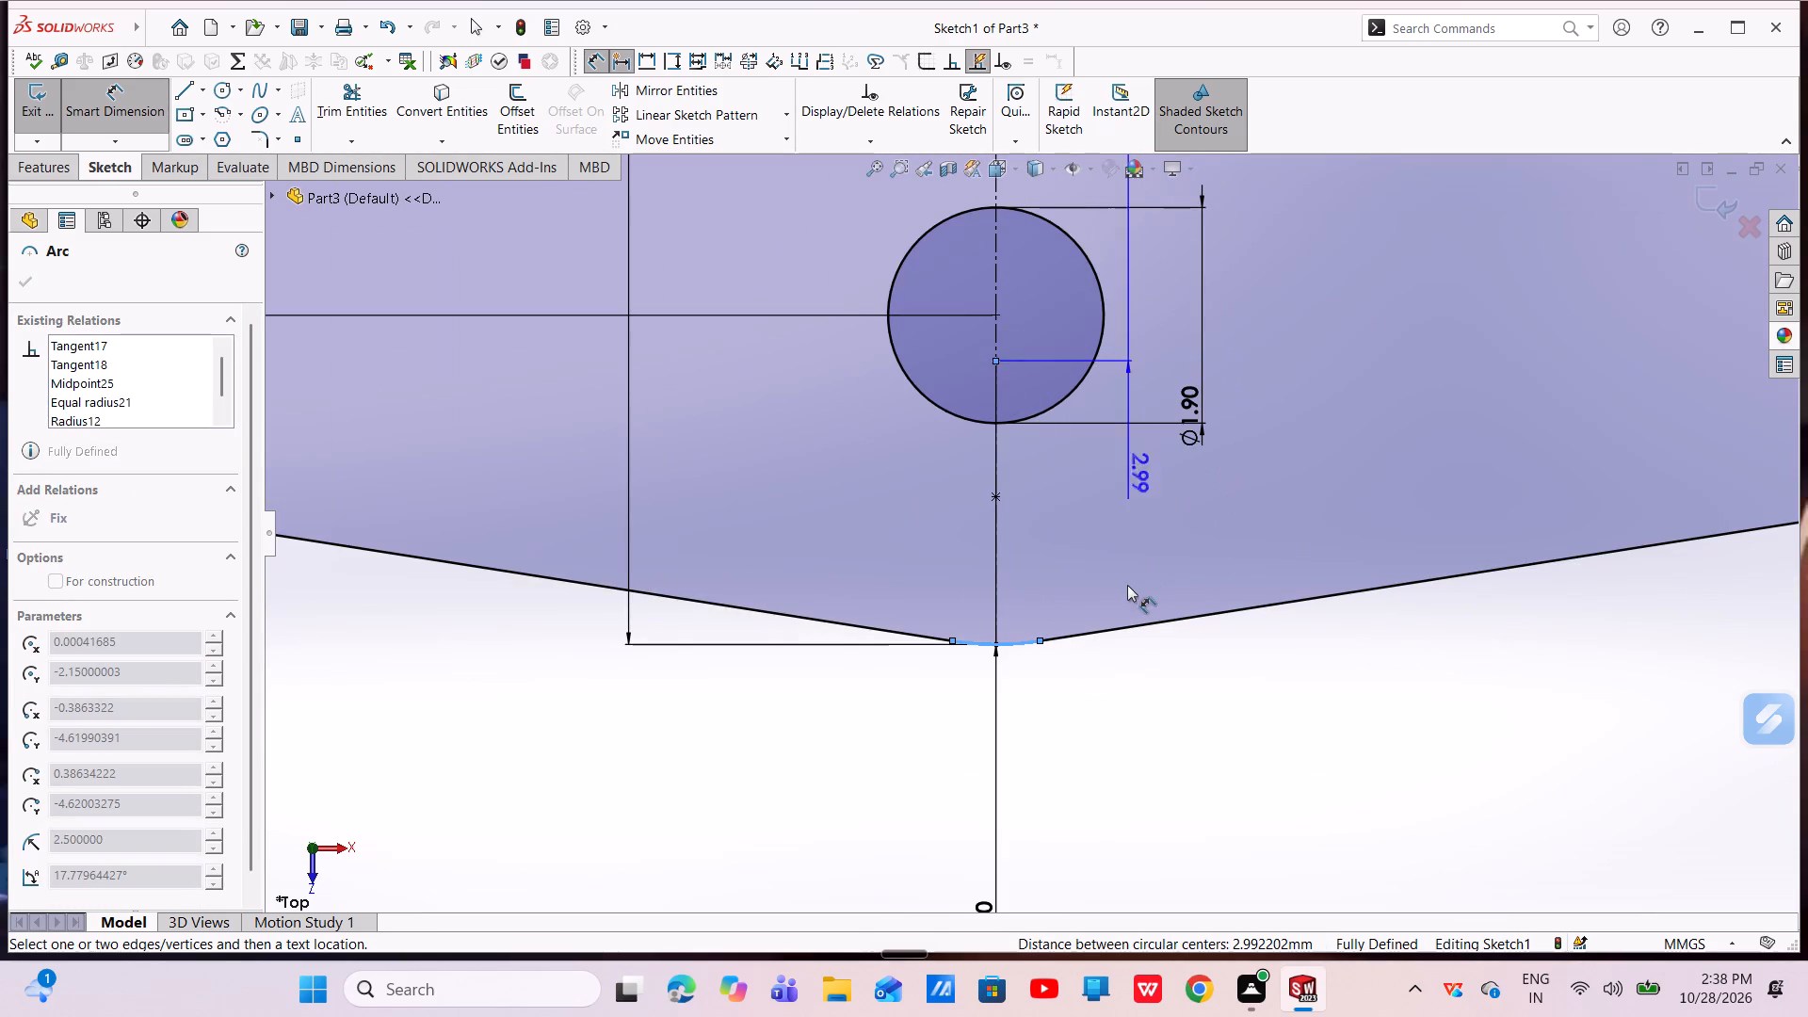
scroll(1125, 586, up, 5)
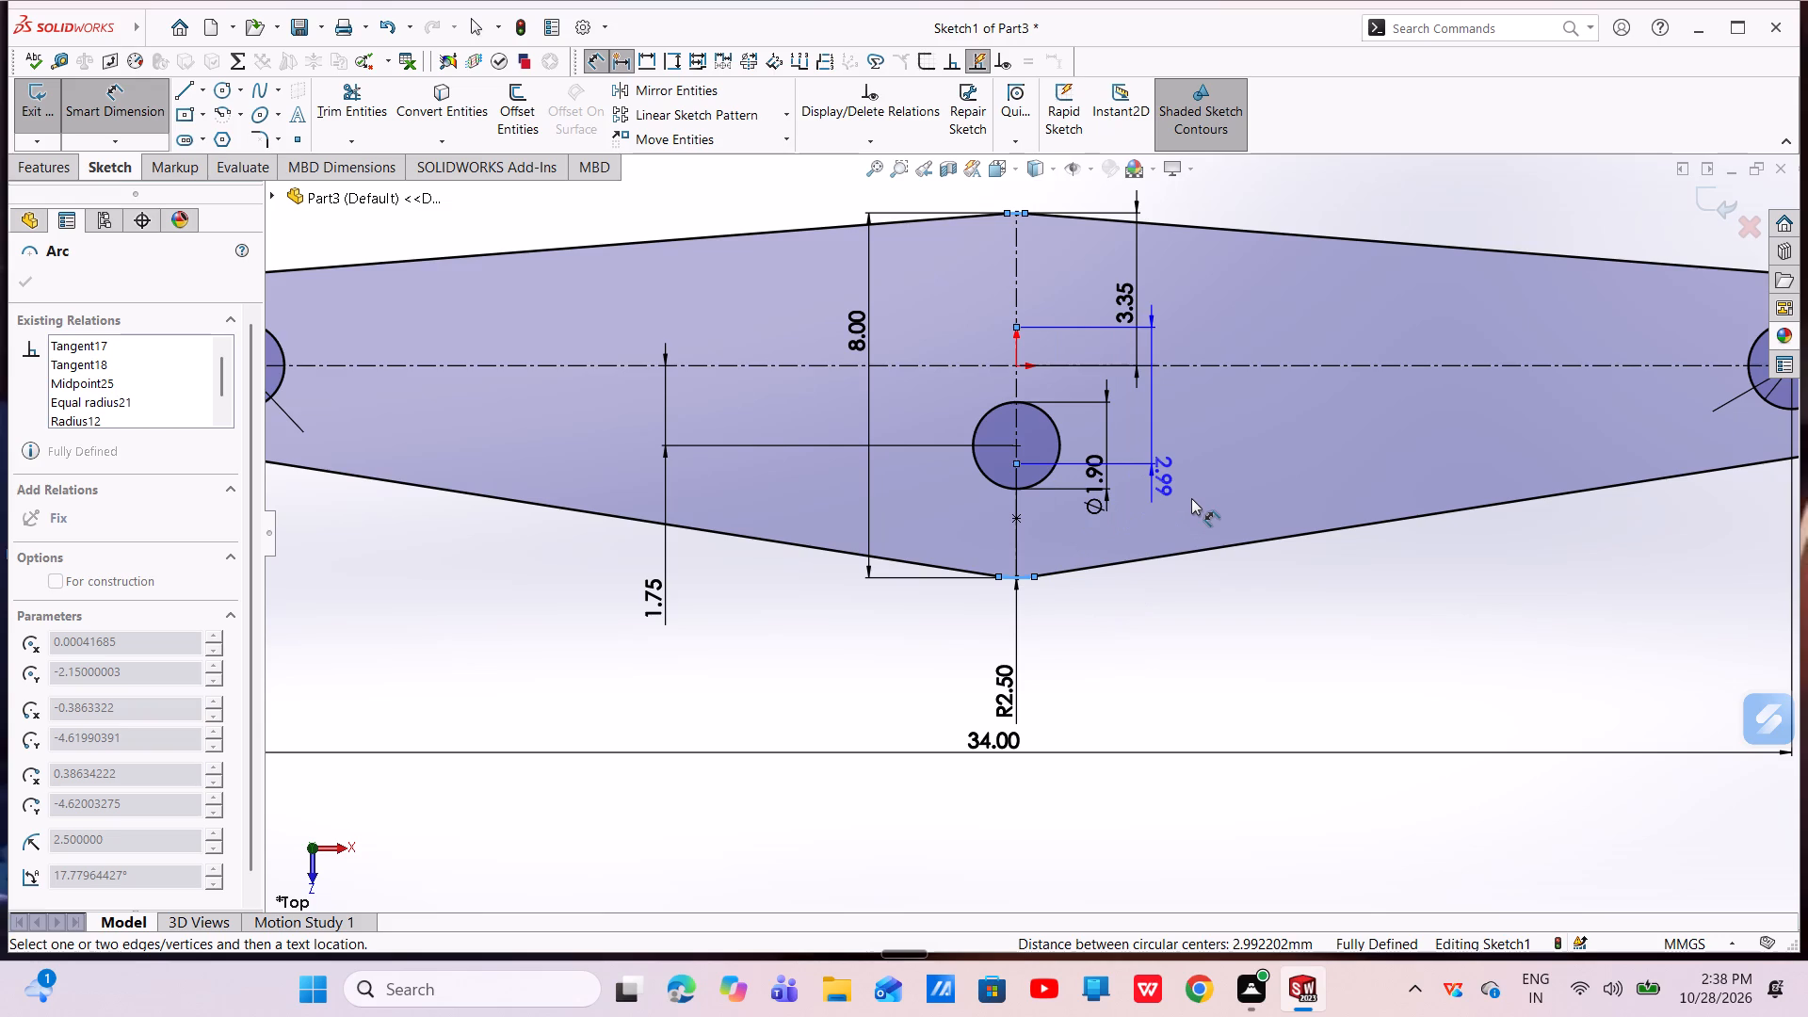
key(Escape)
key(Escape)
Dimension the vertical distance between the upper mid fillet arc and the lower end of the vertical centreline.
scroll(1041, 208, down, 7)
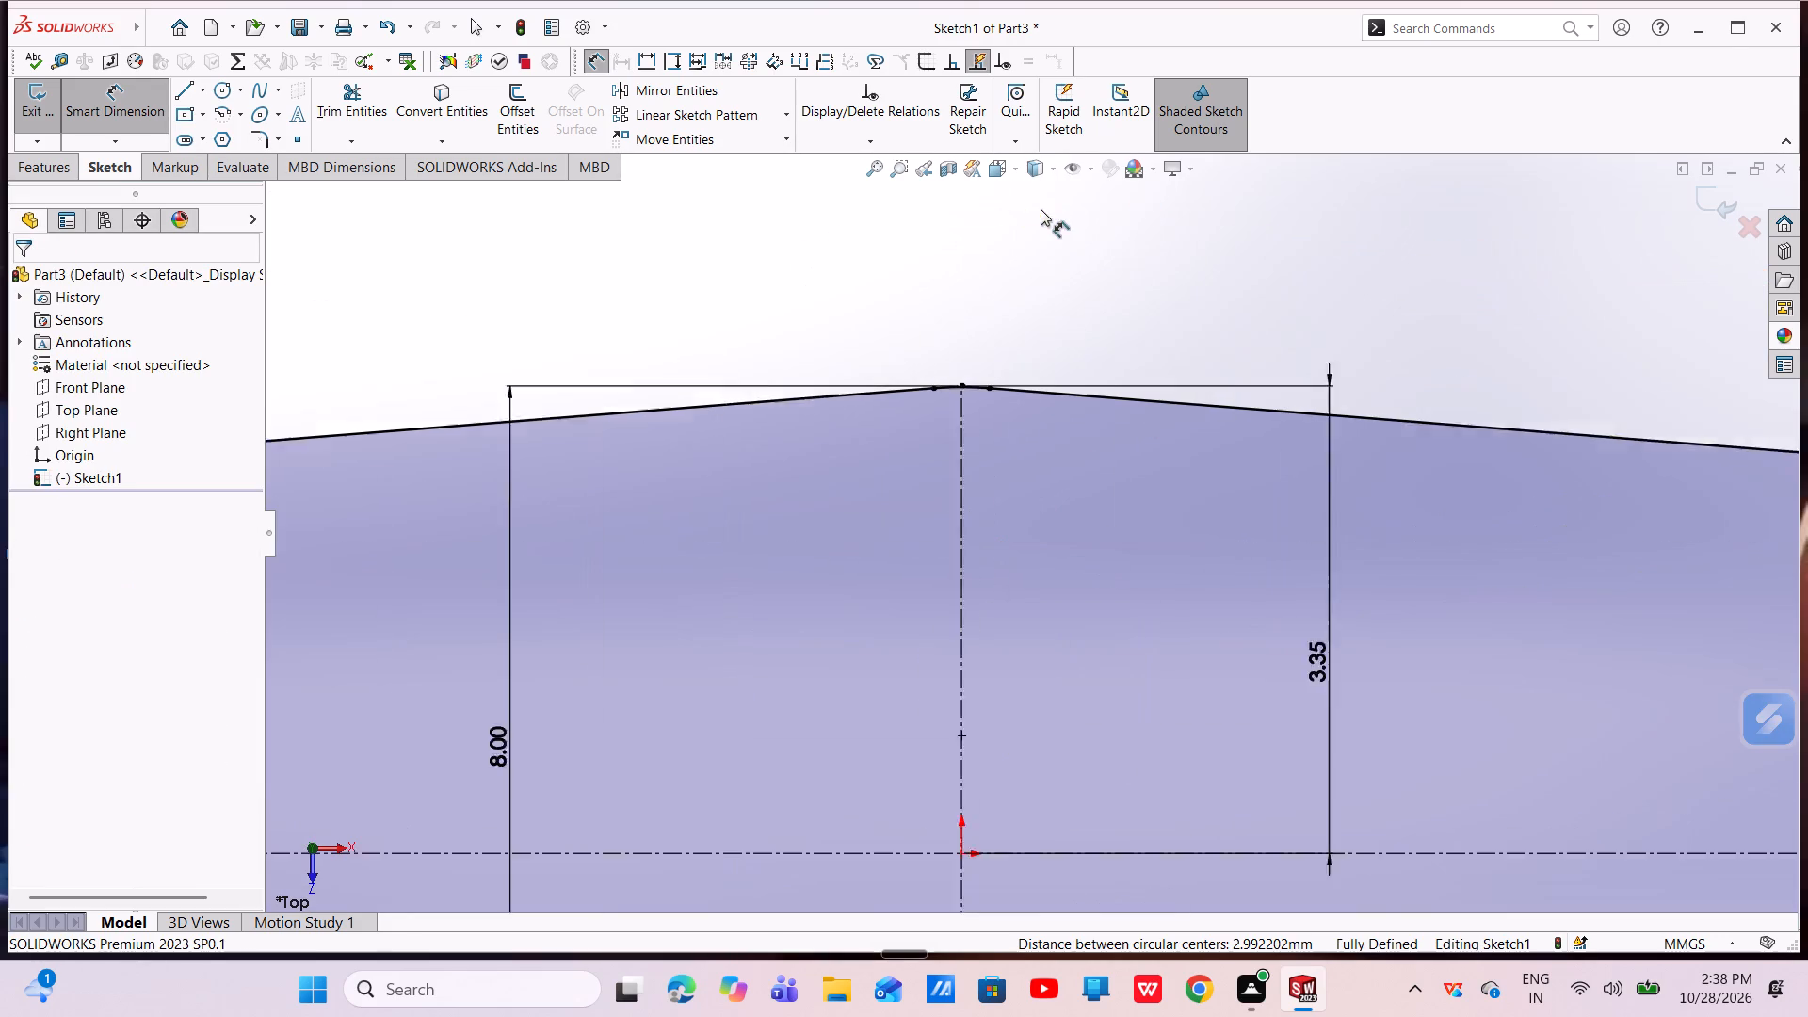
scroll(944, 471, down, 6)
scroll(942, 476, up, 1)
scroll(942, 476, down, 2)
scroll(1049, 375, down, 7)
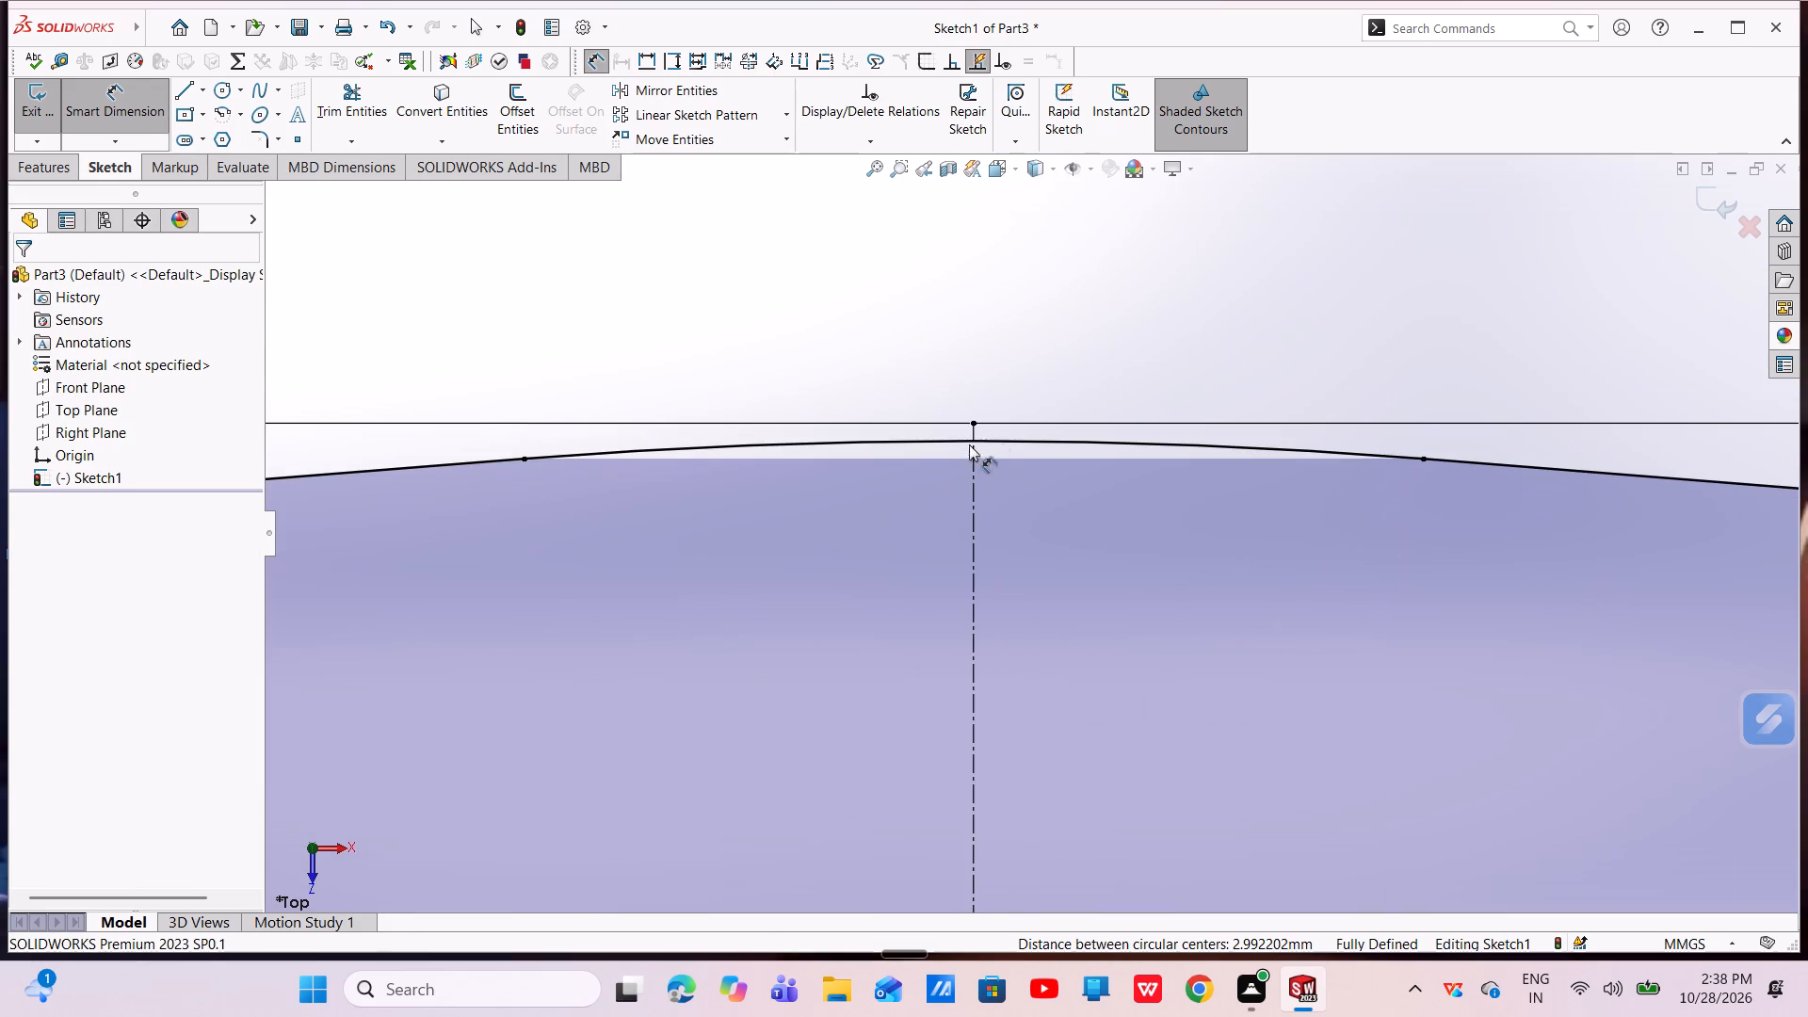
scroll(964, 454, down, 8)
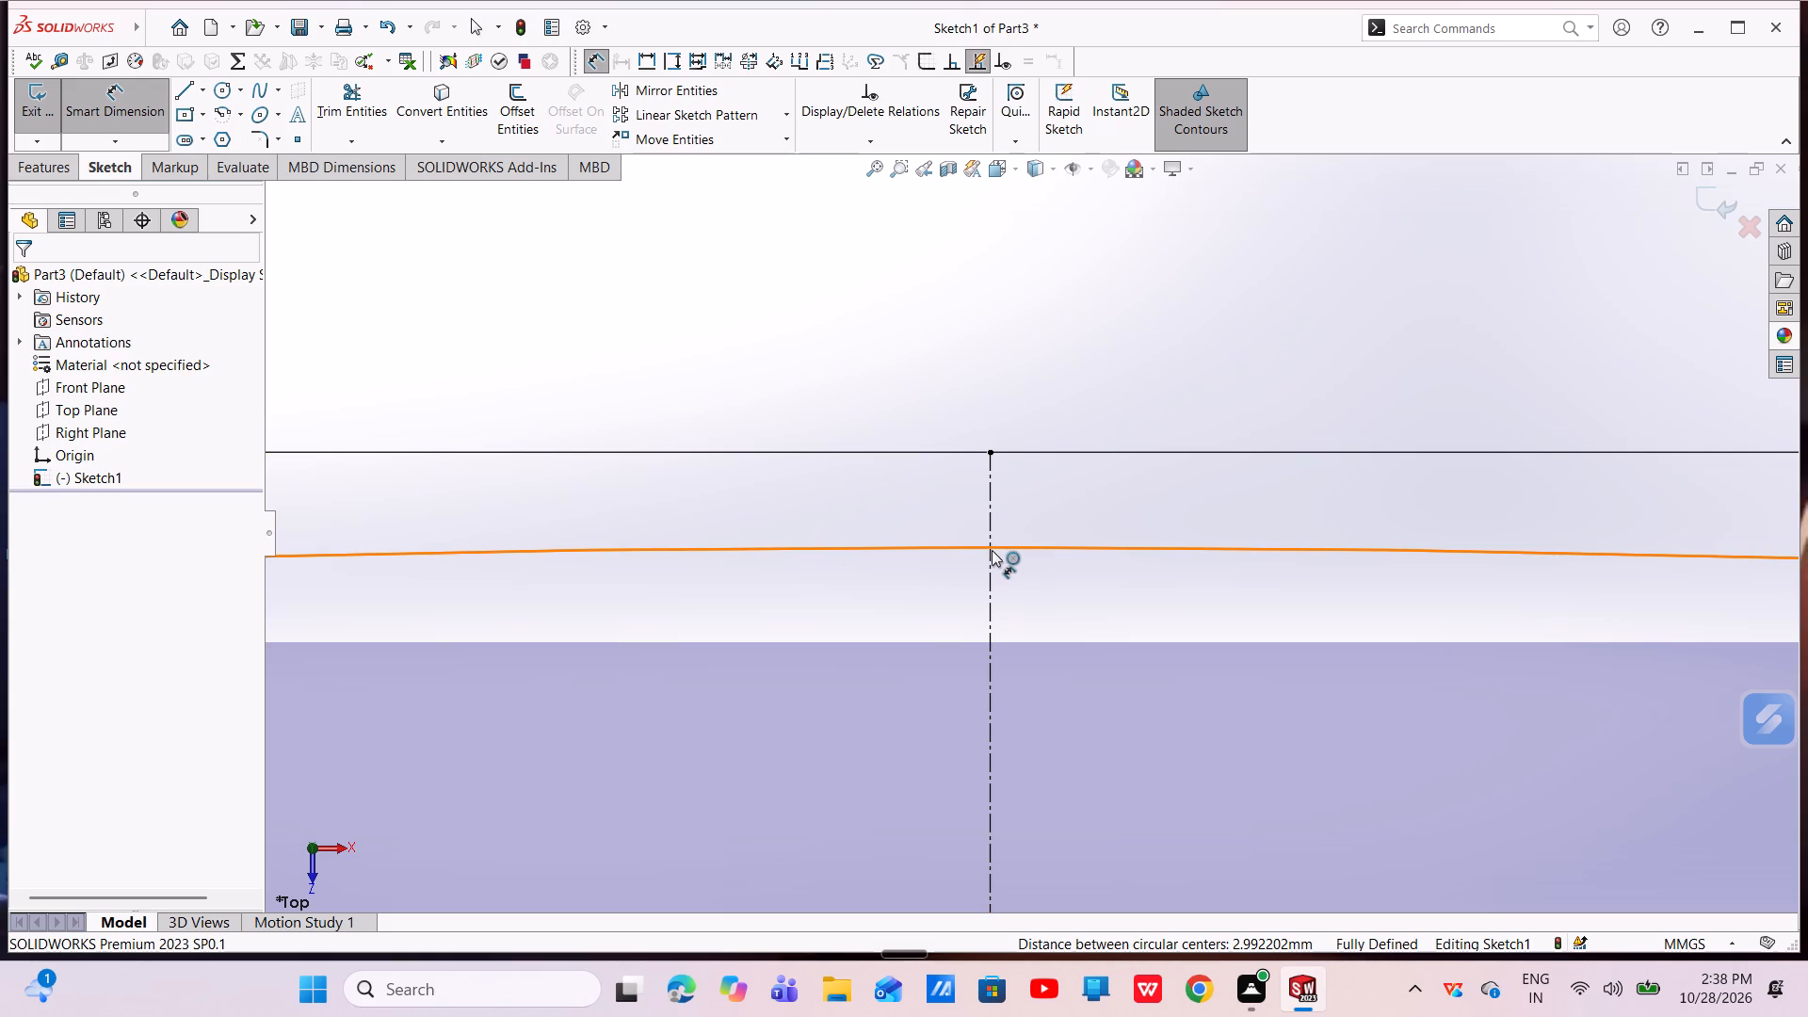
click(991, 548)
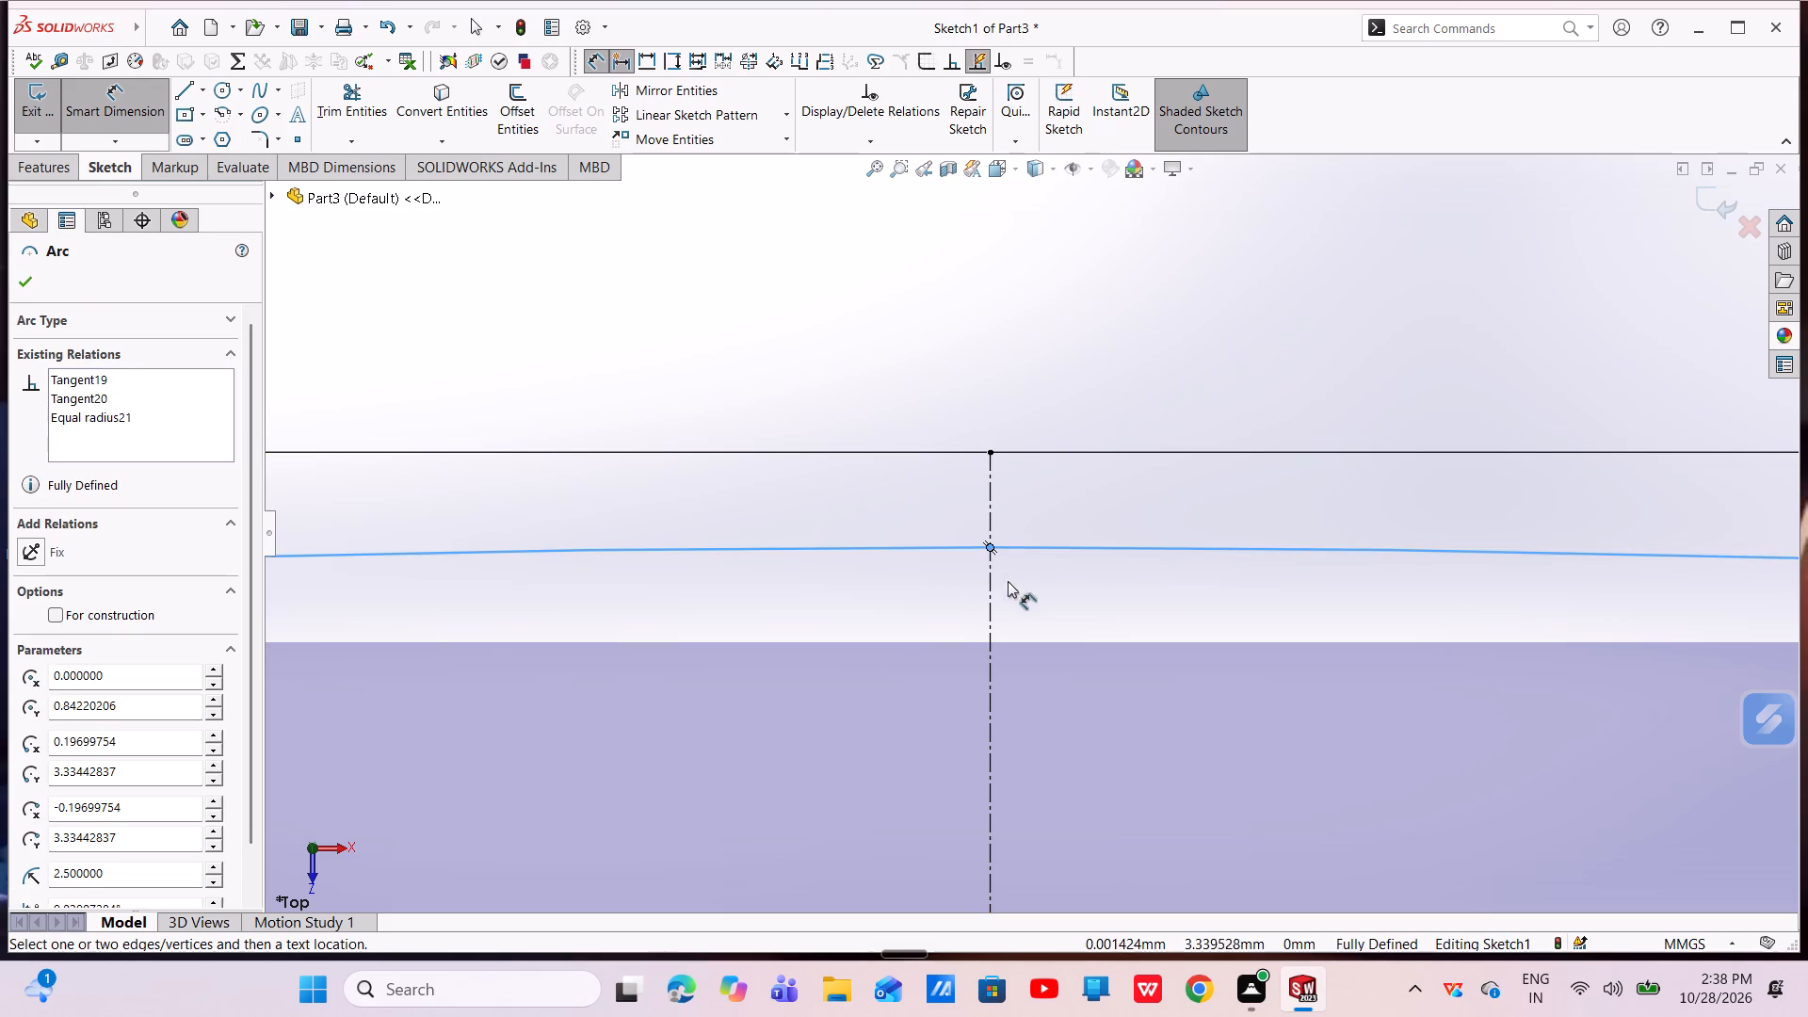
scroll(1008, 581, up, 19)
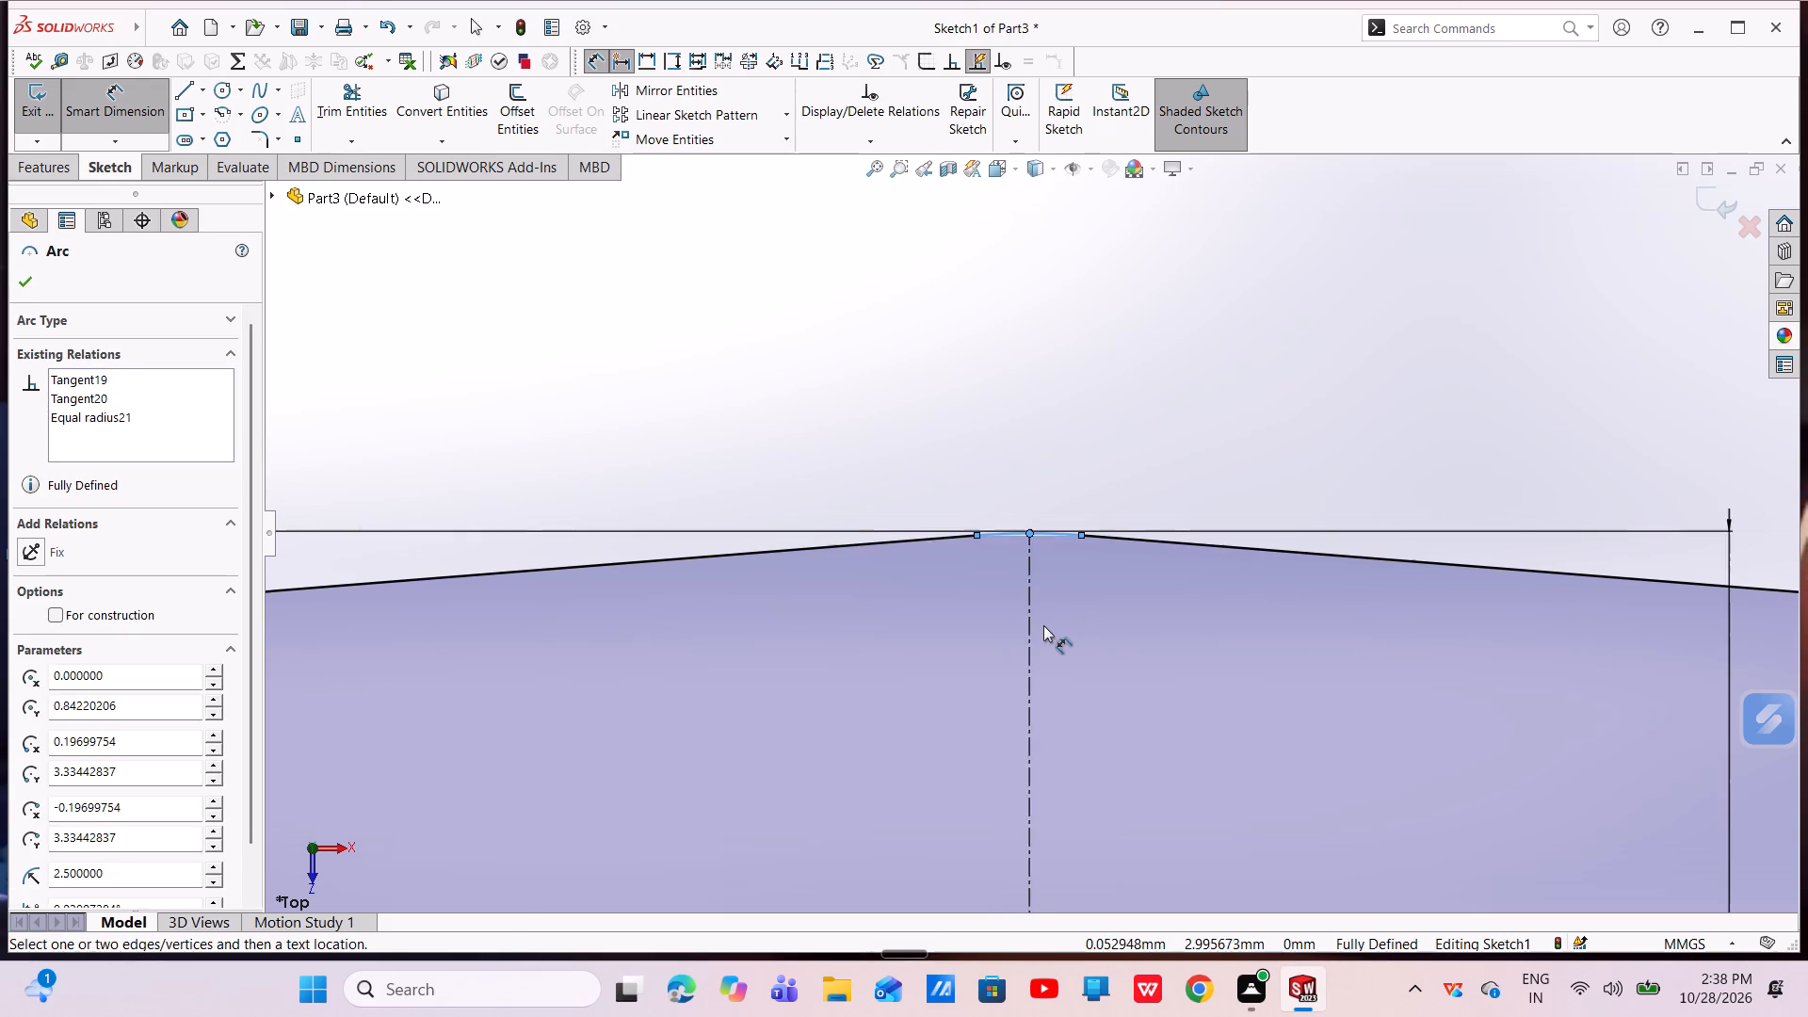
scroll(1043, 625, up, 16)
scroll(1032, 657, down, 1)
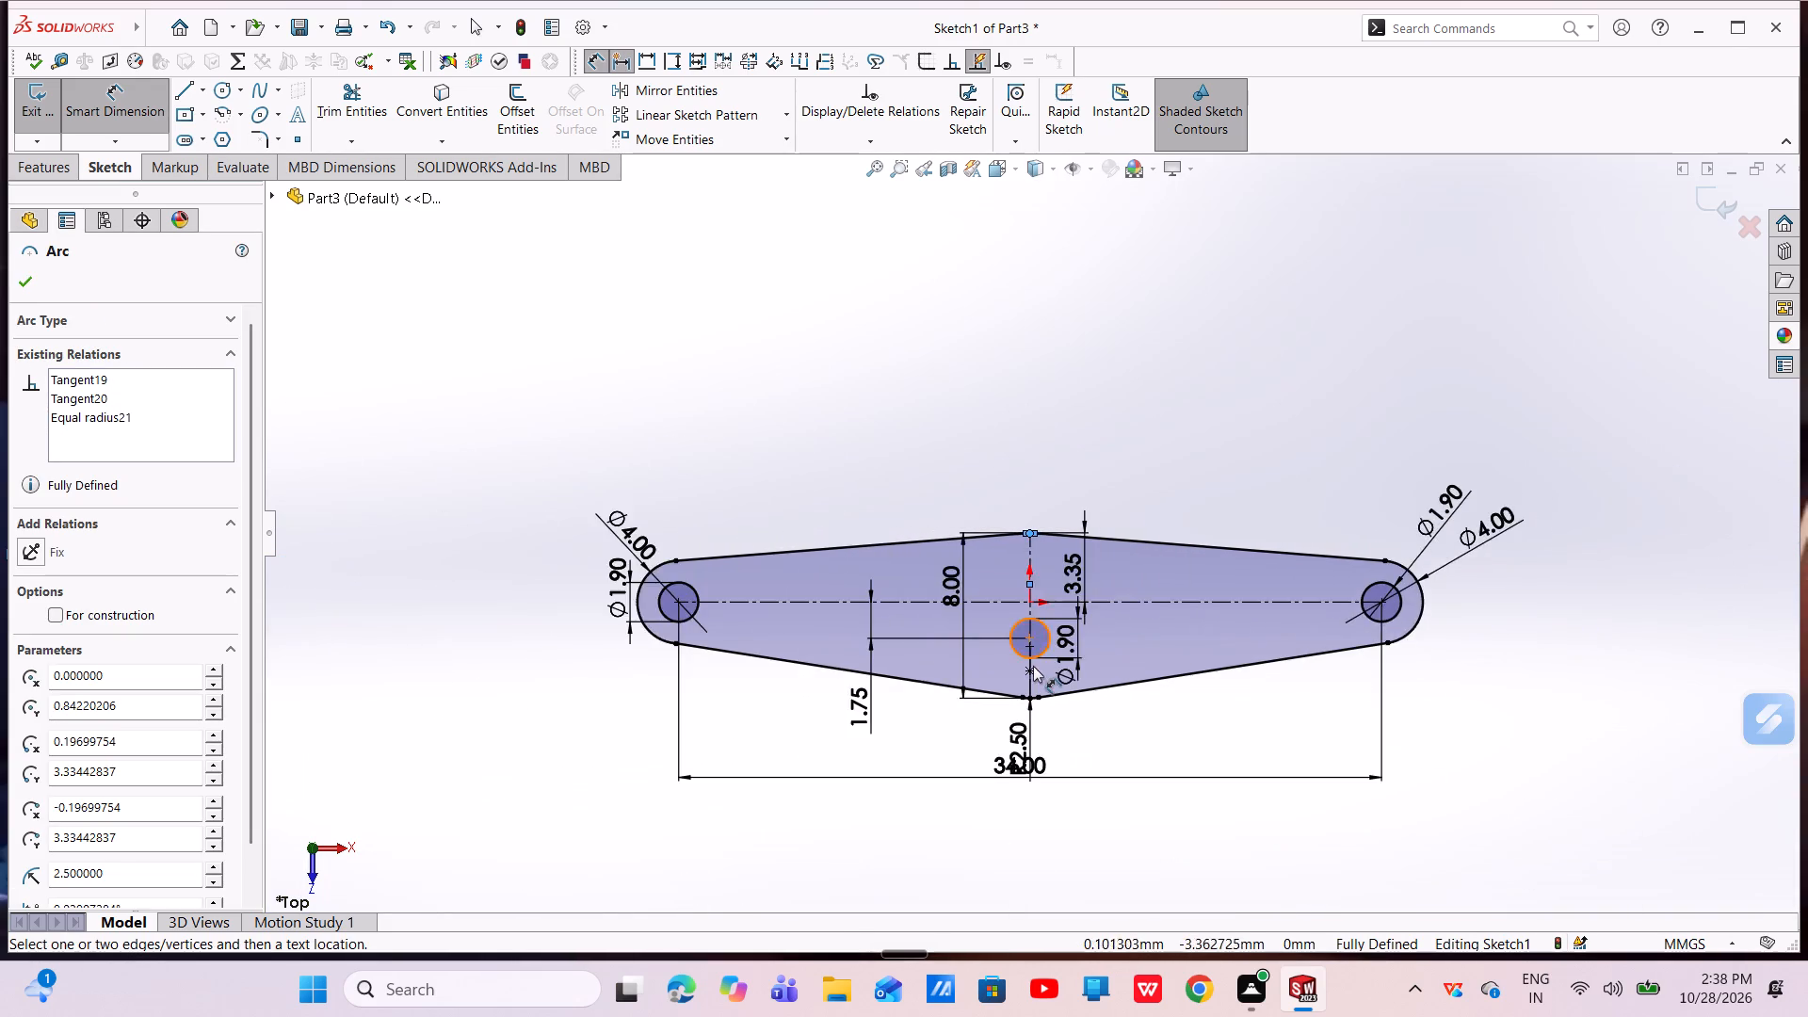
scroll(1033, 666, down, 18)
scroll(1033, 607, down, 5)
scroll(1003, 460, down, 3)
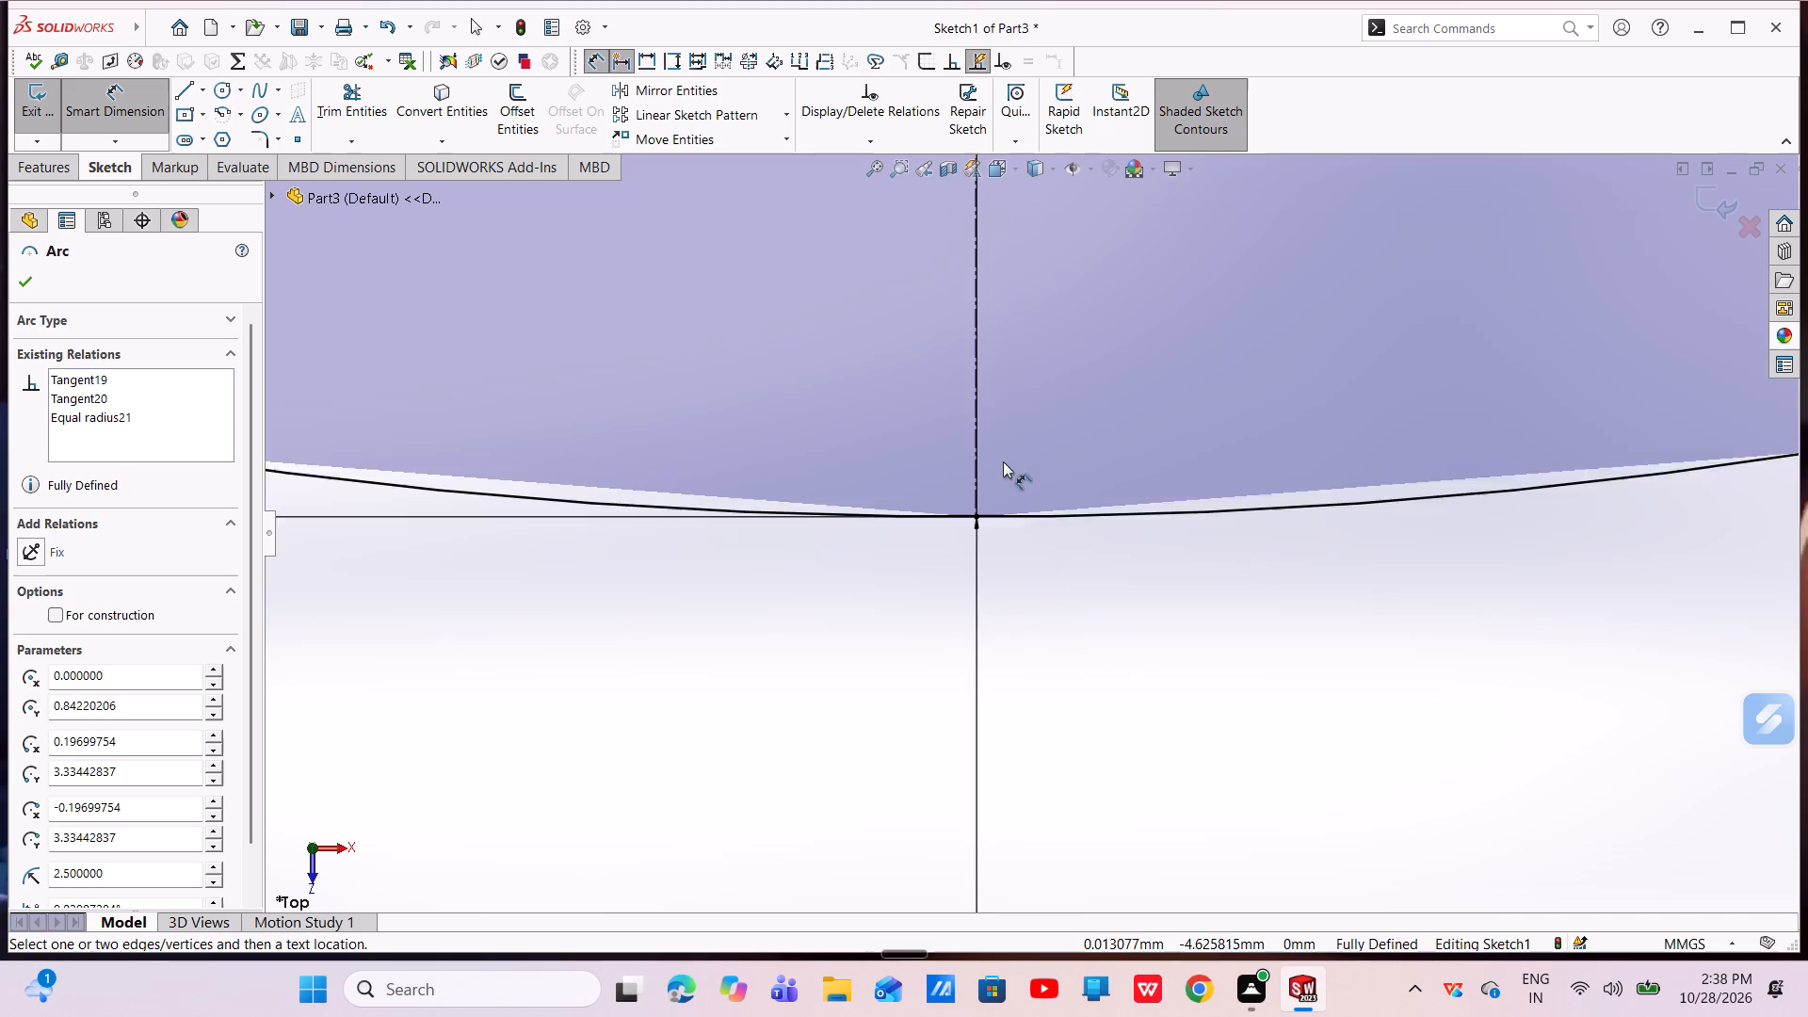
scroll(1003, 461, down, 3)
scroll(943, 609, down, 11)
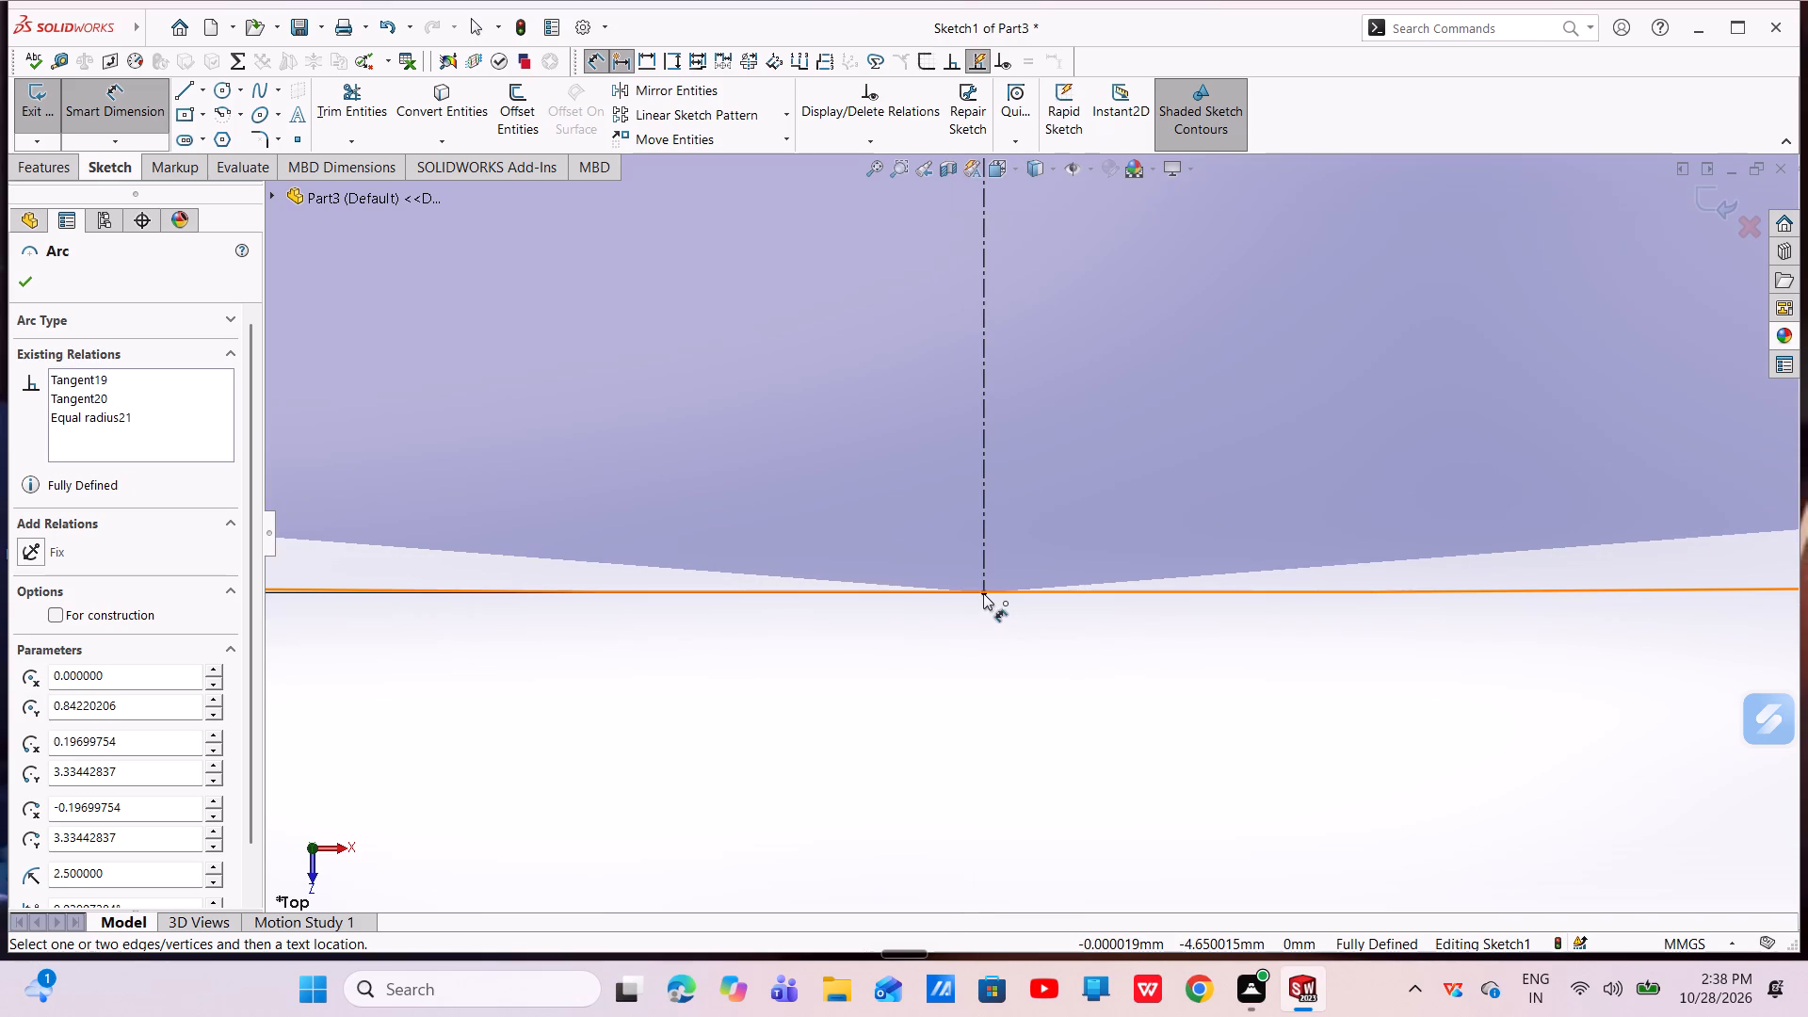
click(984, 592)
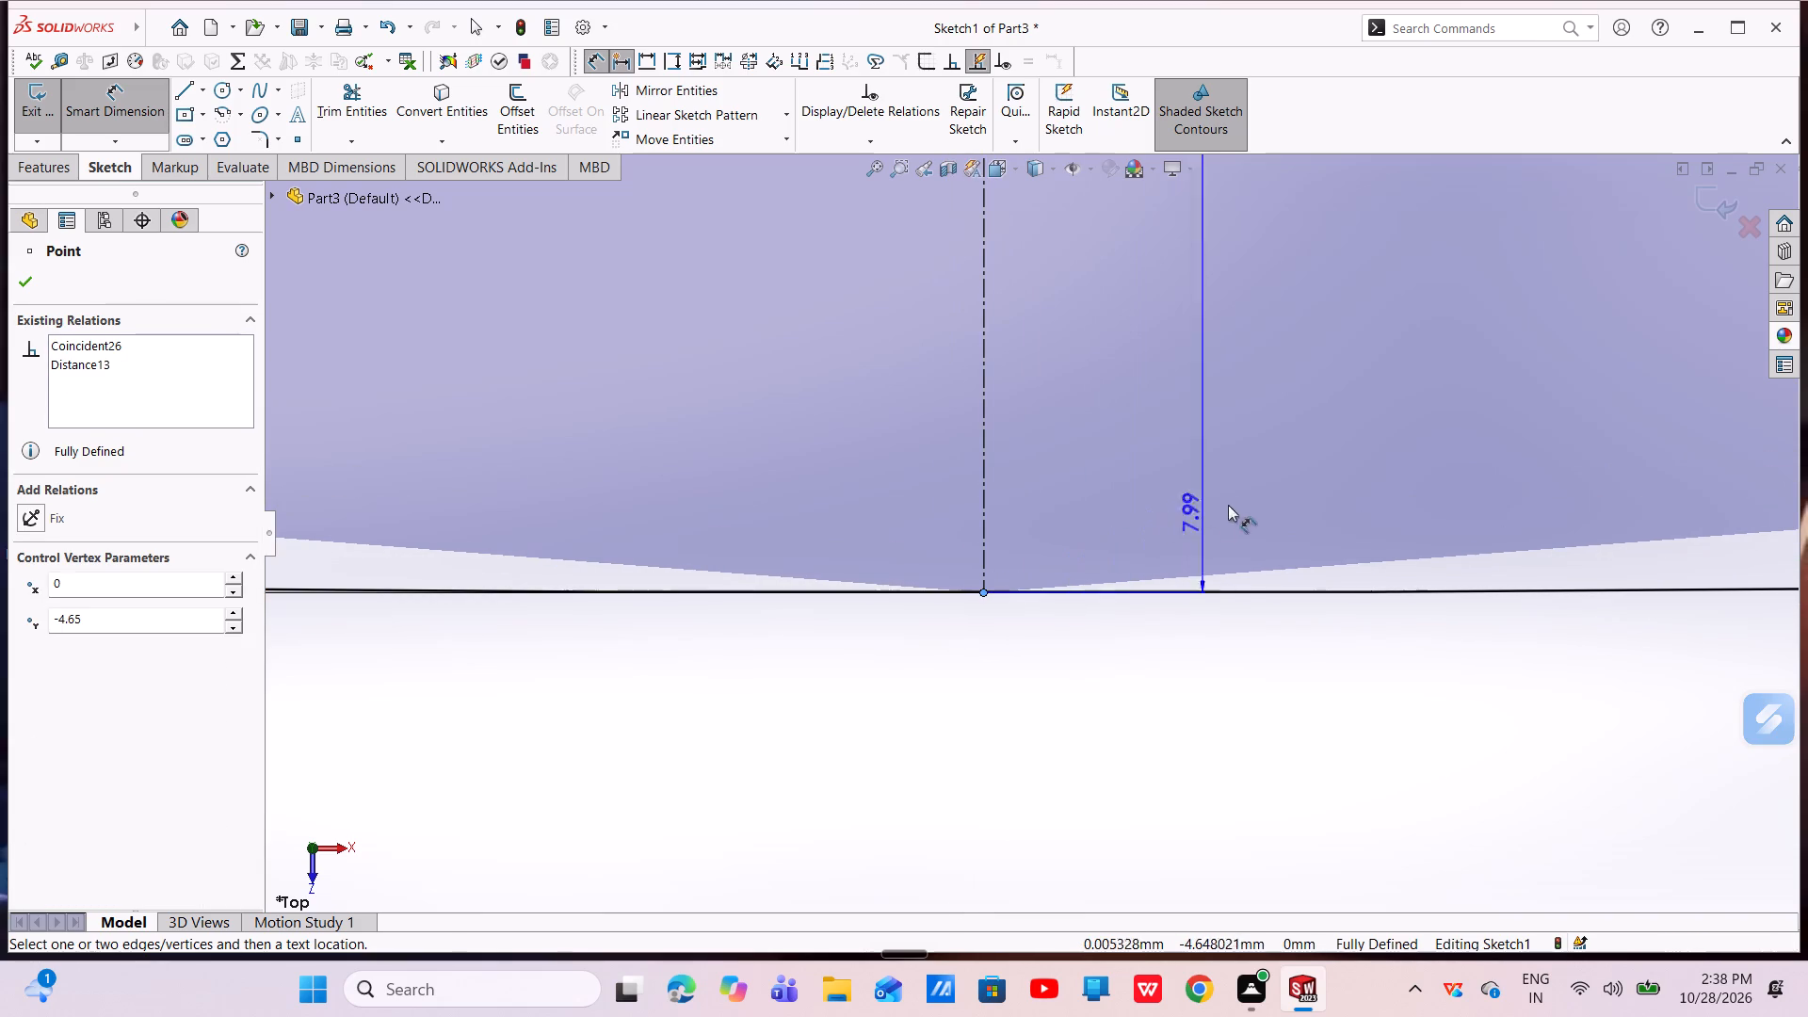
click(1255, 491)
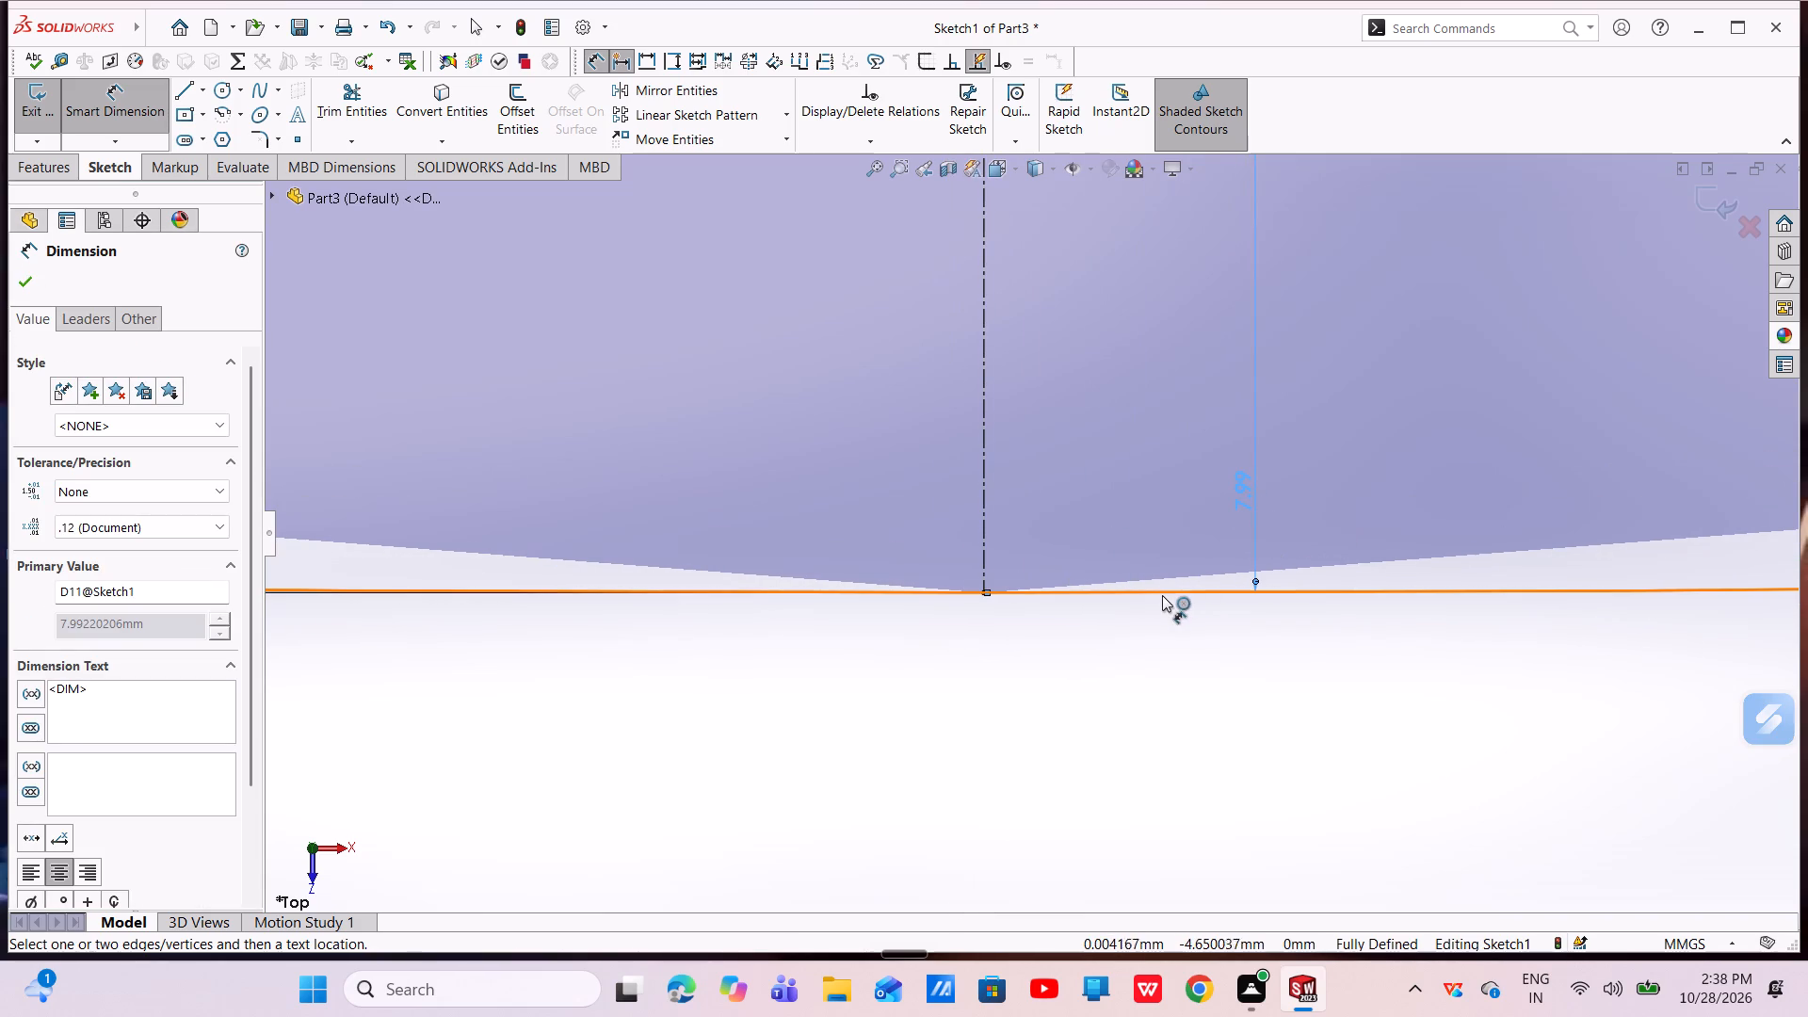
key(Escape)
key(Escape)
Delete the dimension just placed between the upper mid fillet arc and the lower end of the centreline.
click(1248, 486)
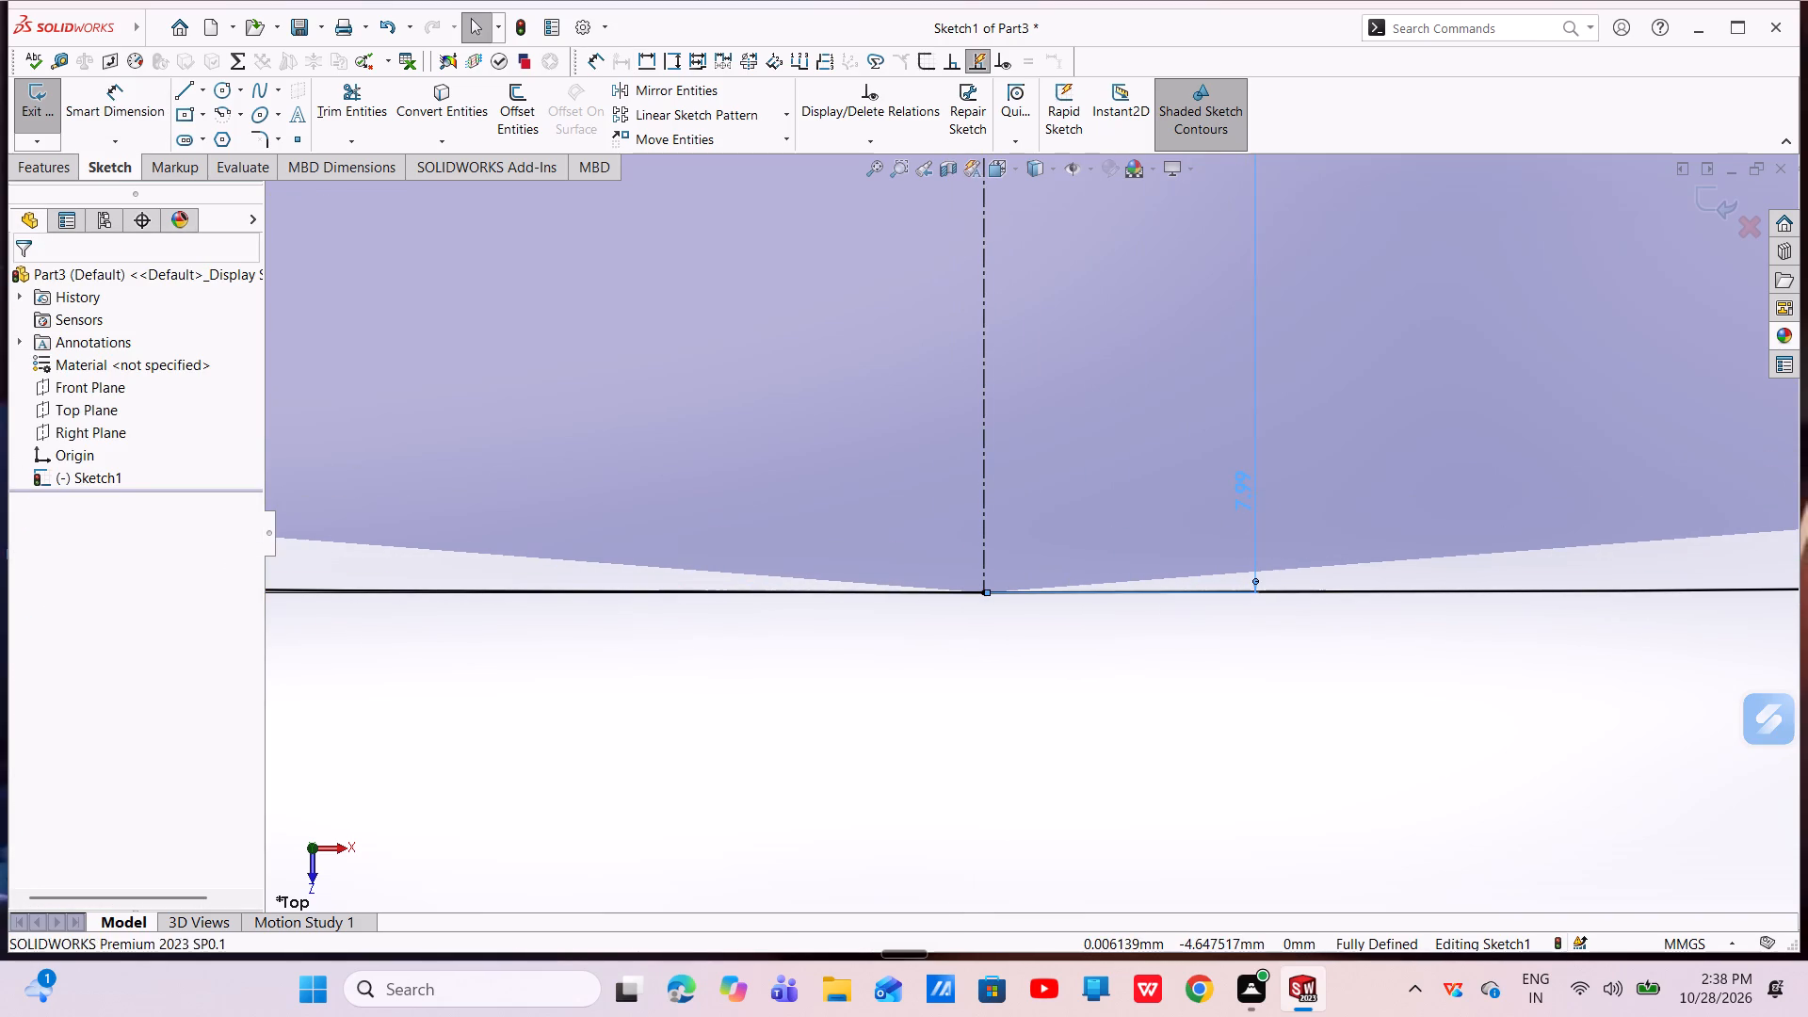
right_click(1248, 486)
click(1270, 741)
Apply a tangent relation between the rod's right end arc and the lower right sloping line.
scroll(948, 497, up, 3)
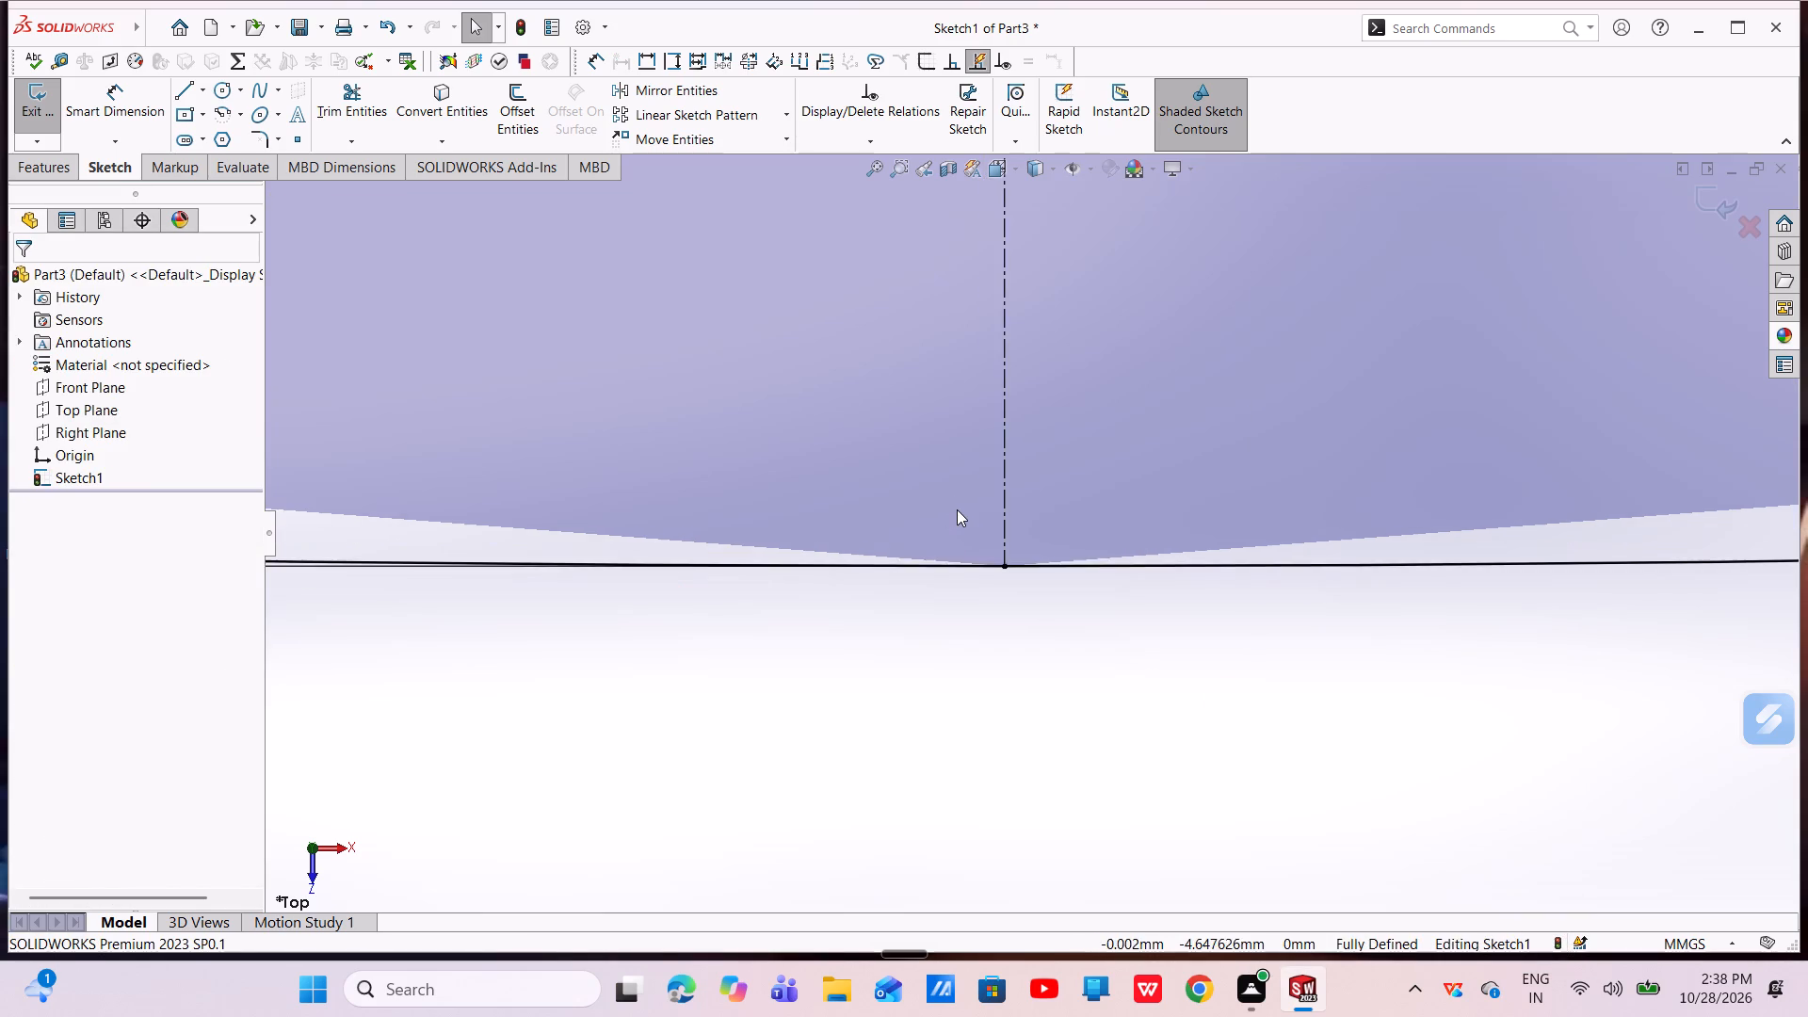
scroll(957, 509, up, 18)
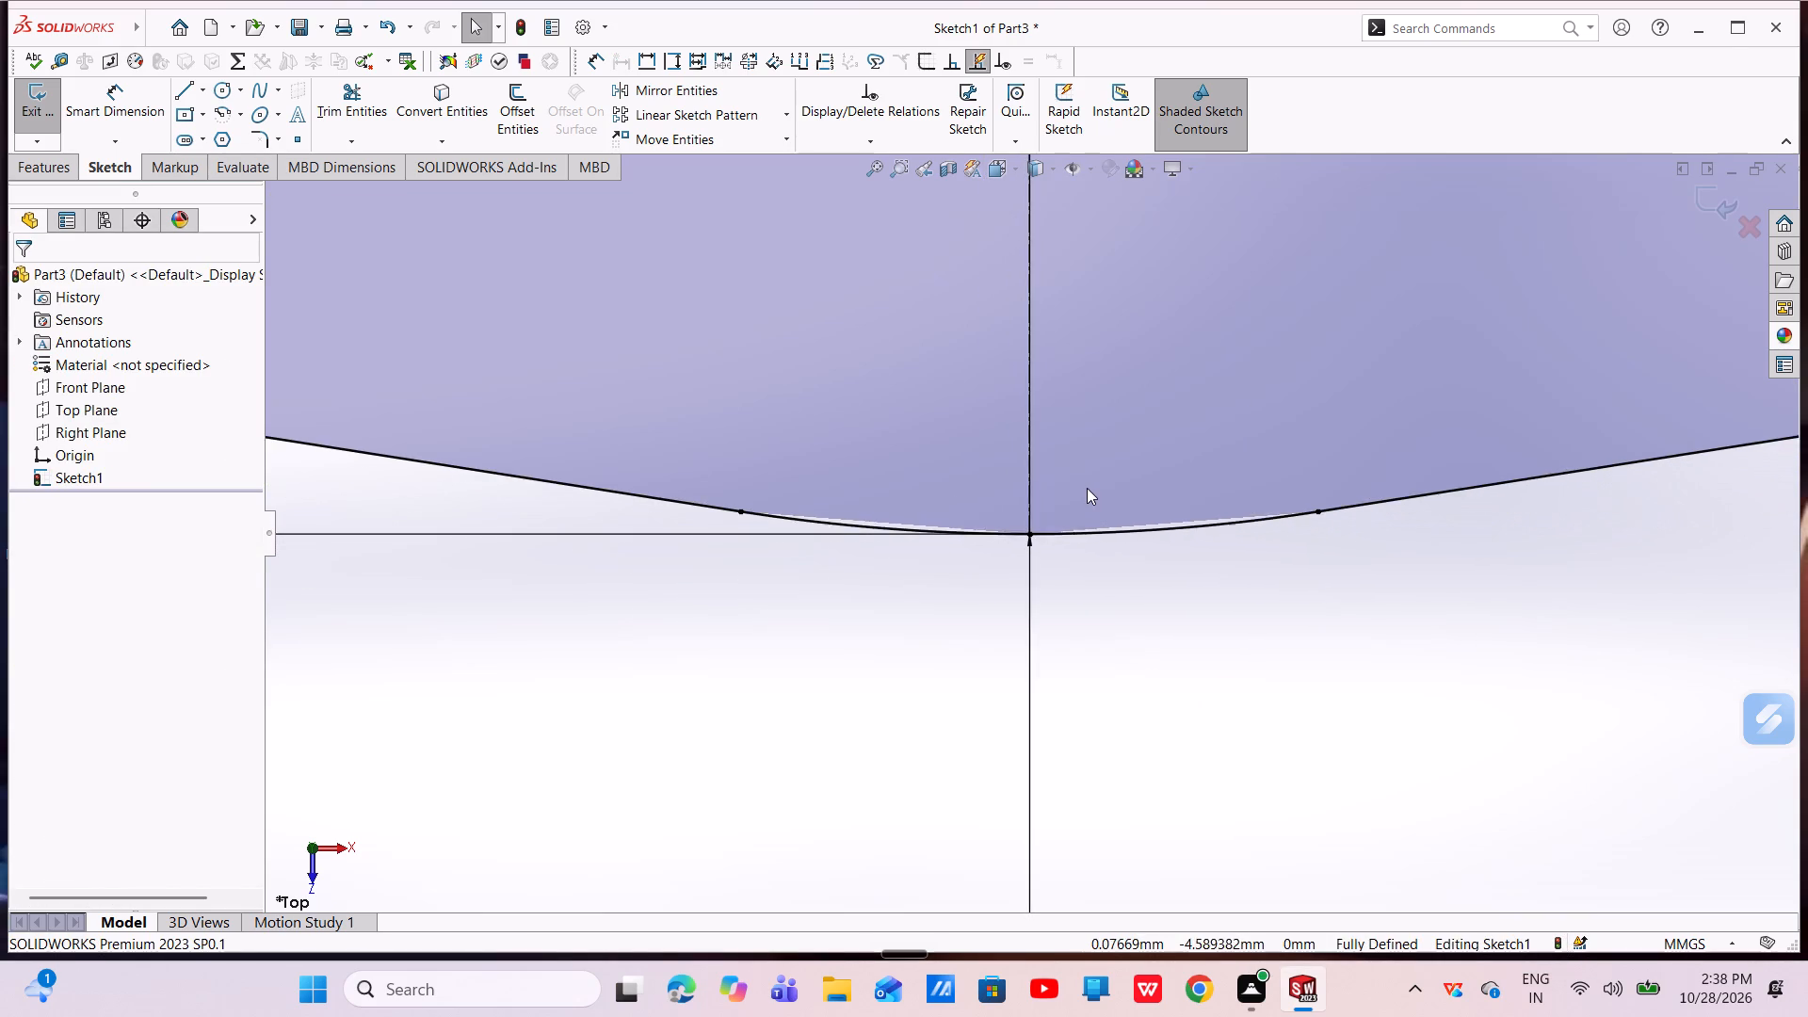
scroll(1087, 488, up, 18)
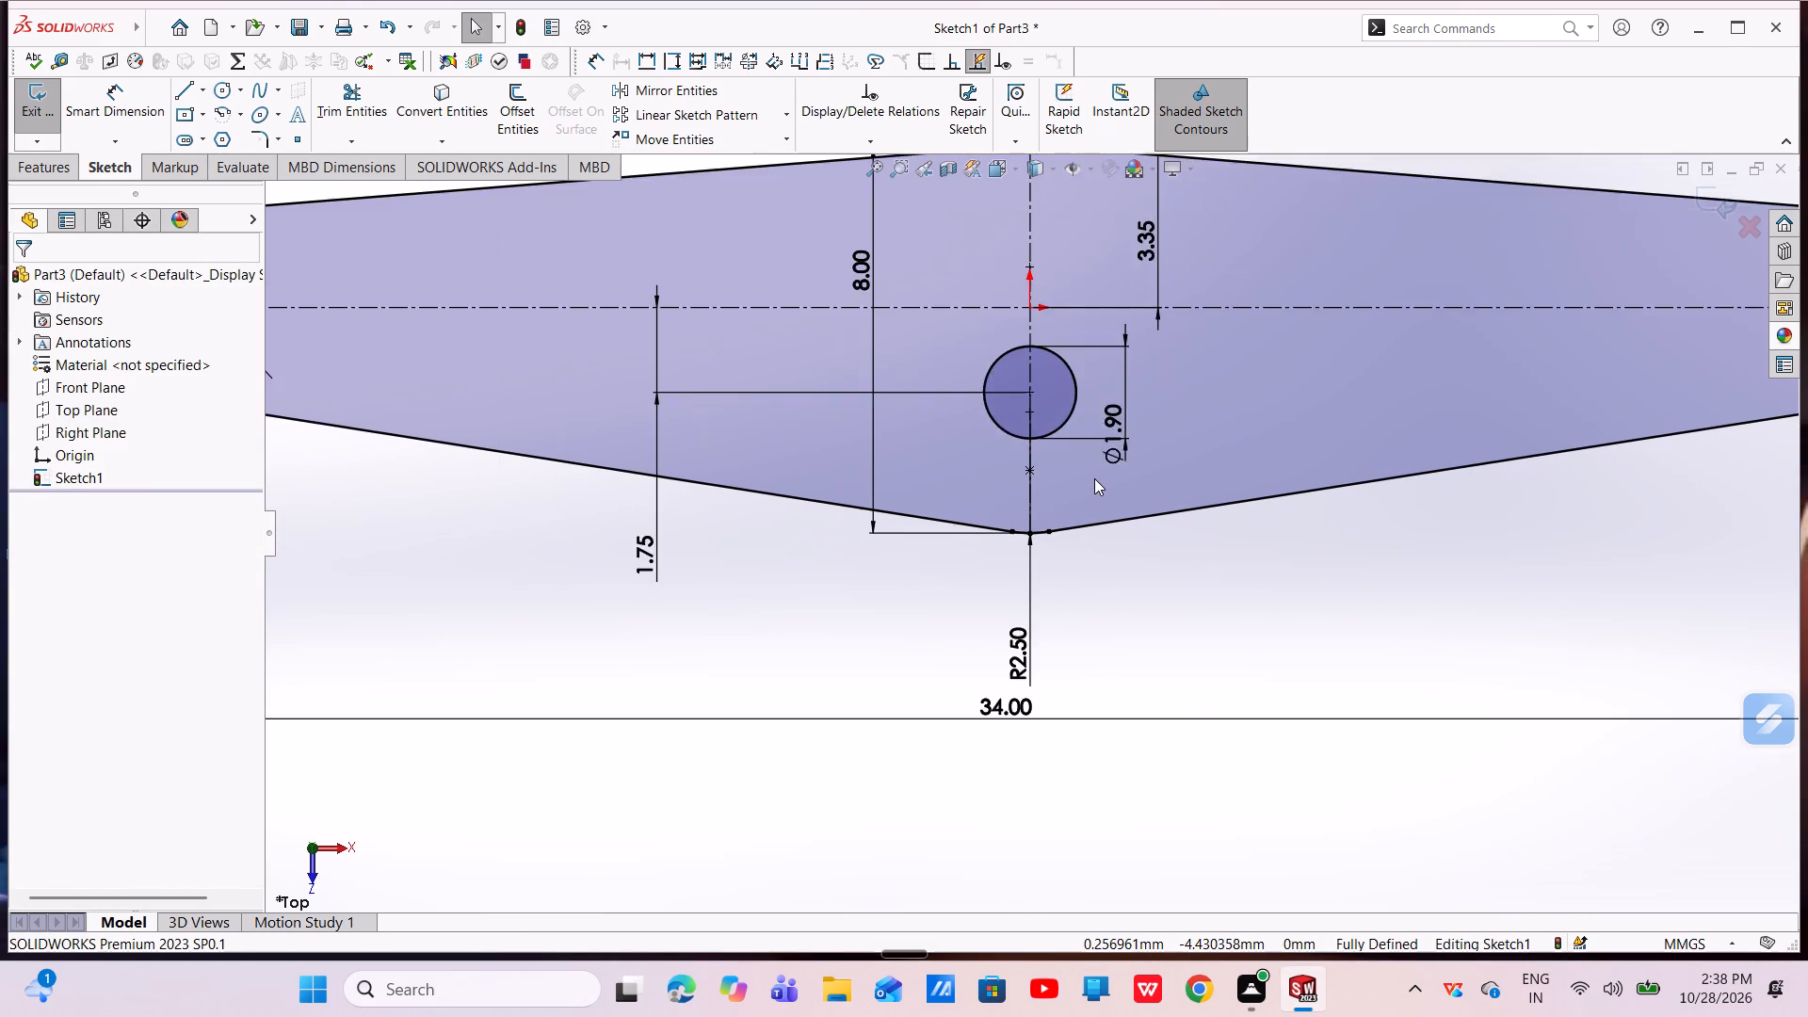
scroll(1094, 478, up, 3)
scroll(1114, 387, down, 3)
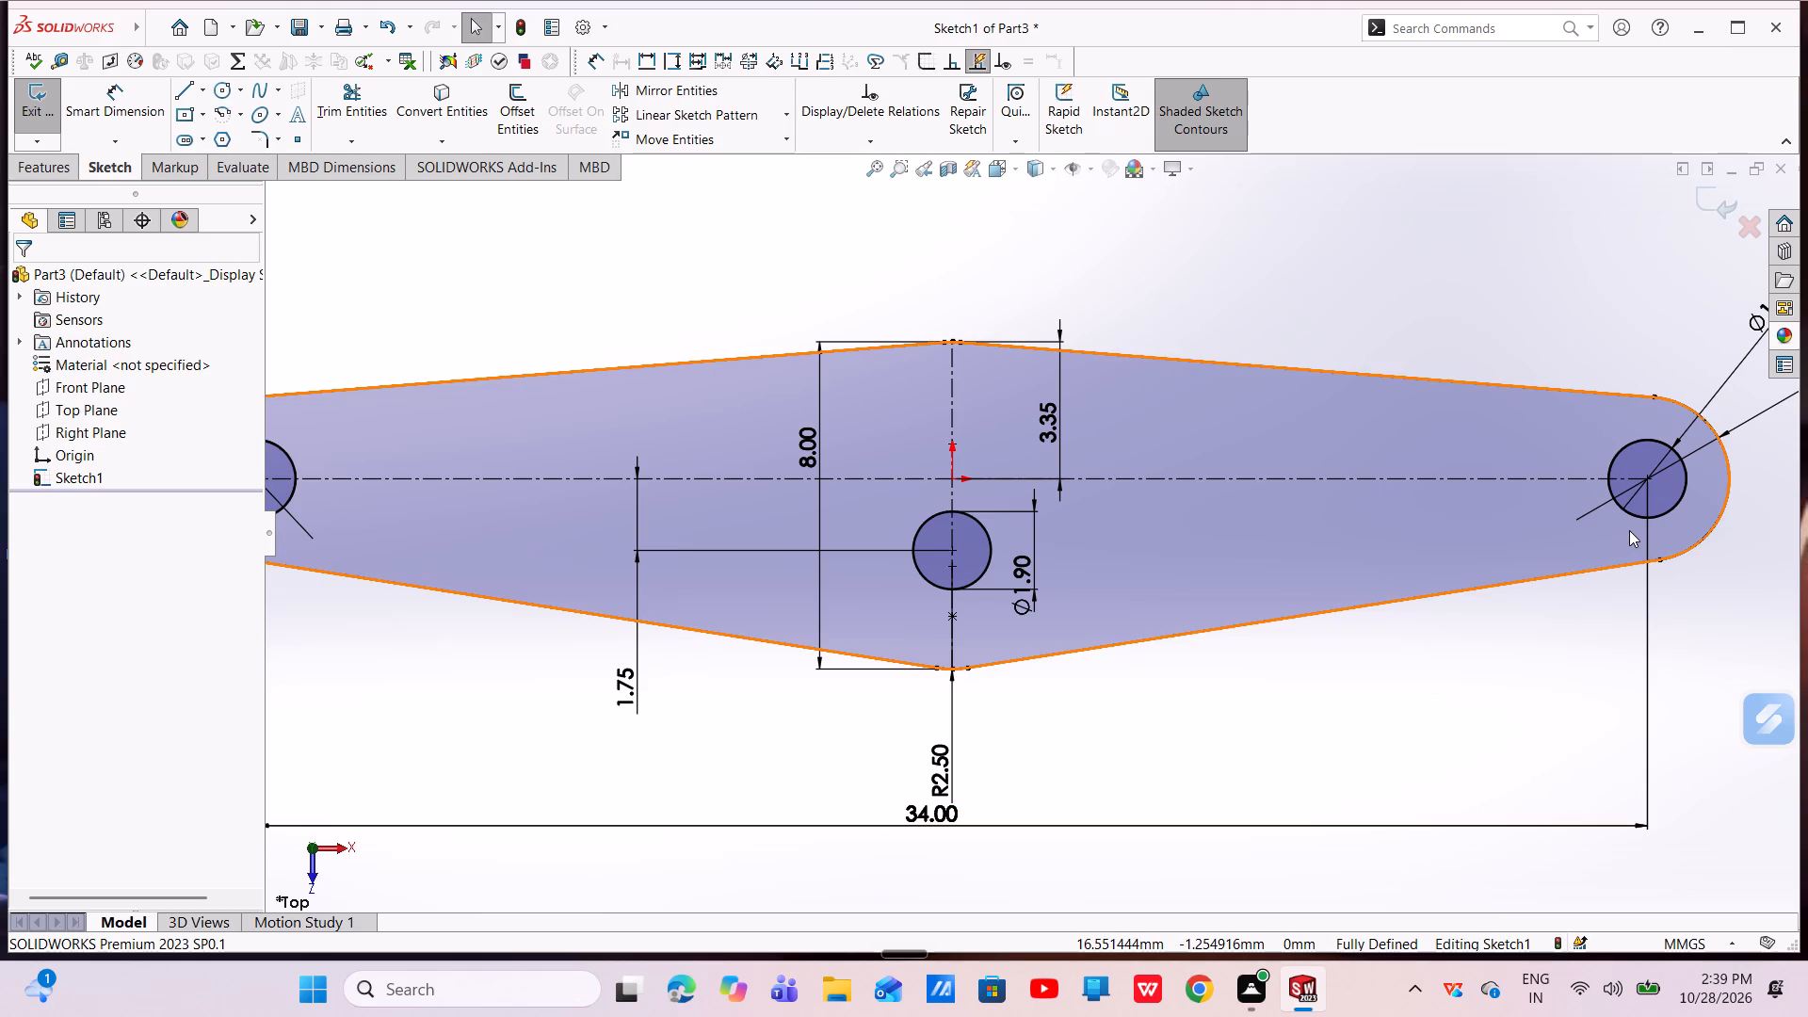
click(1678, 552)
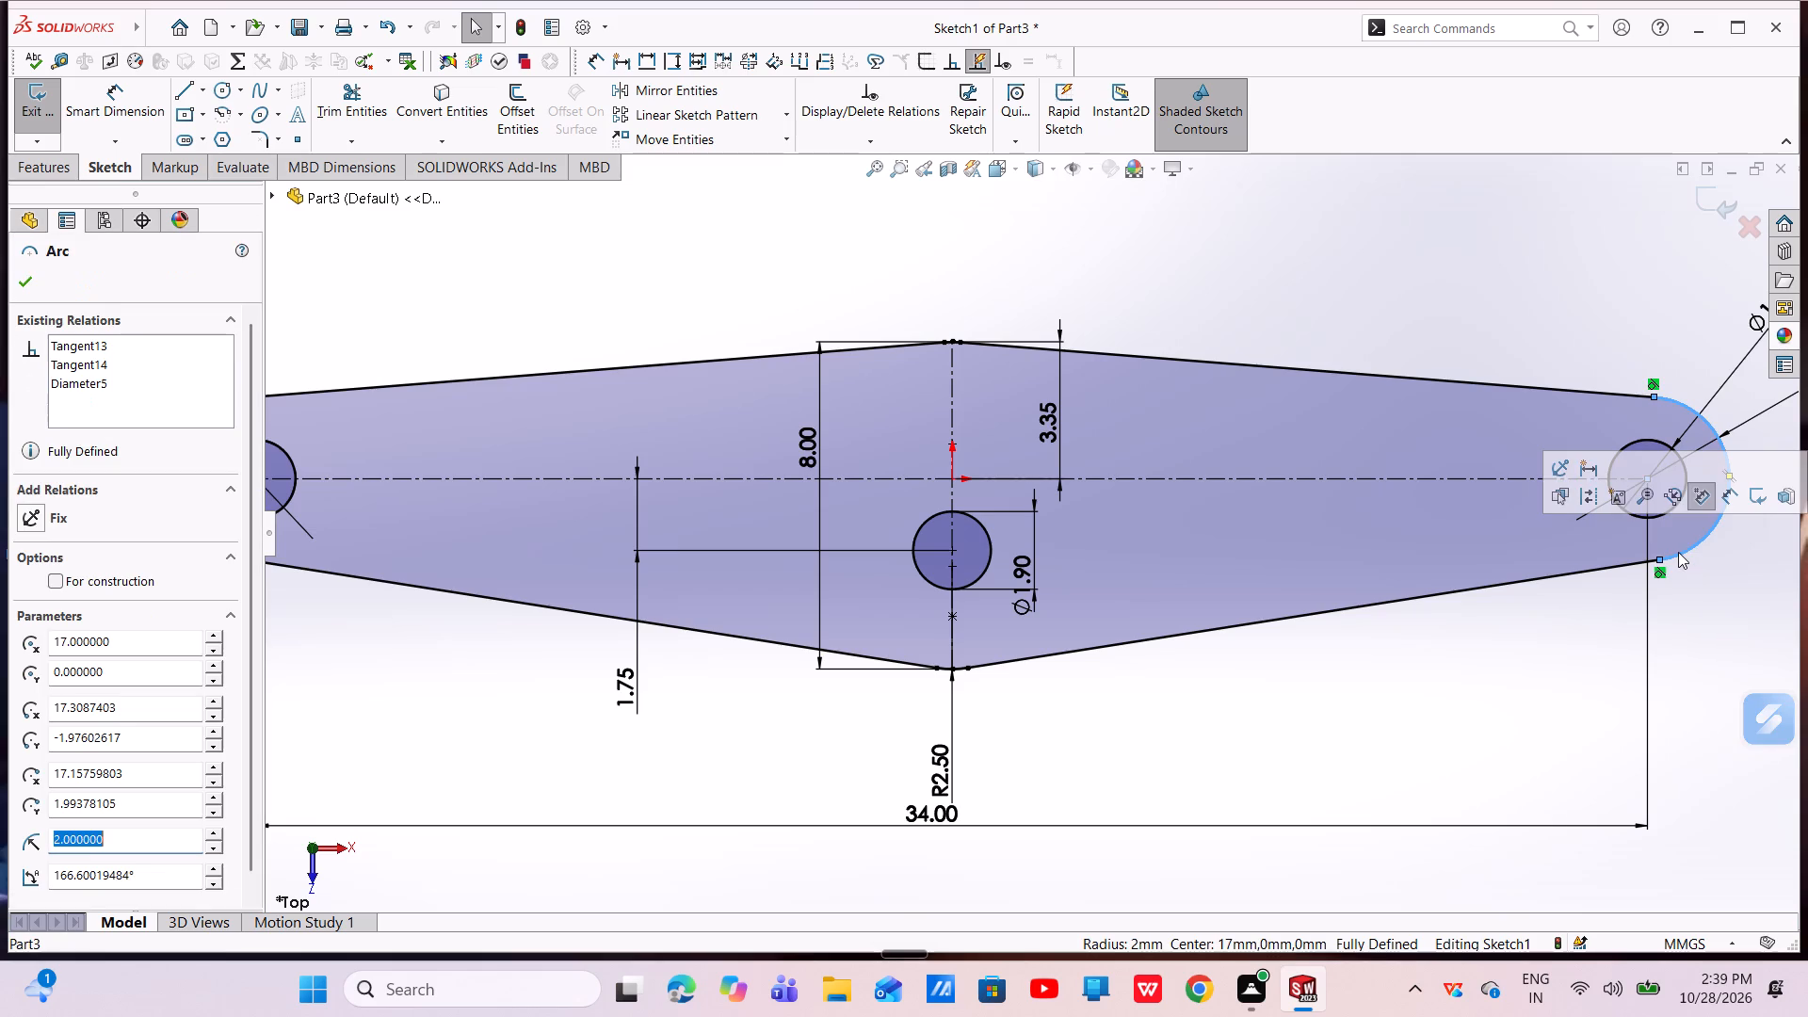
ctrl+click(1609, 567)
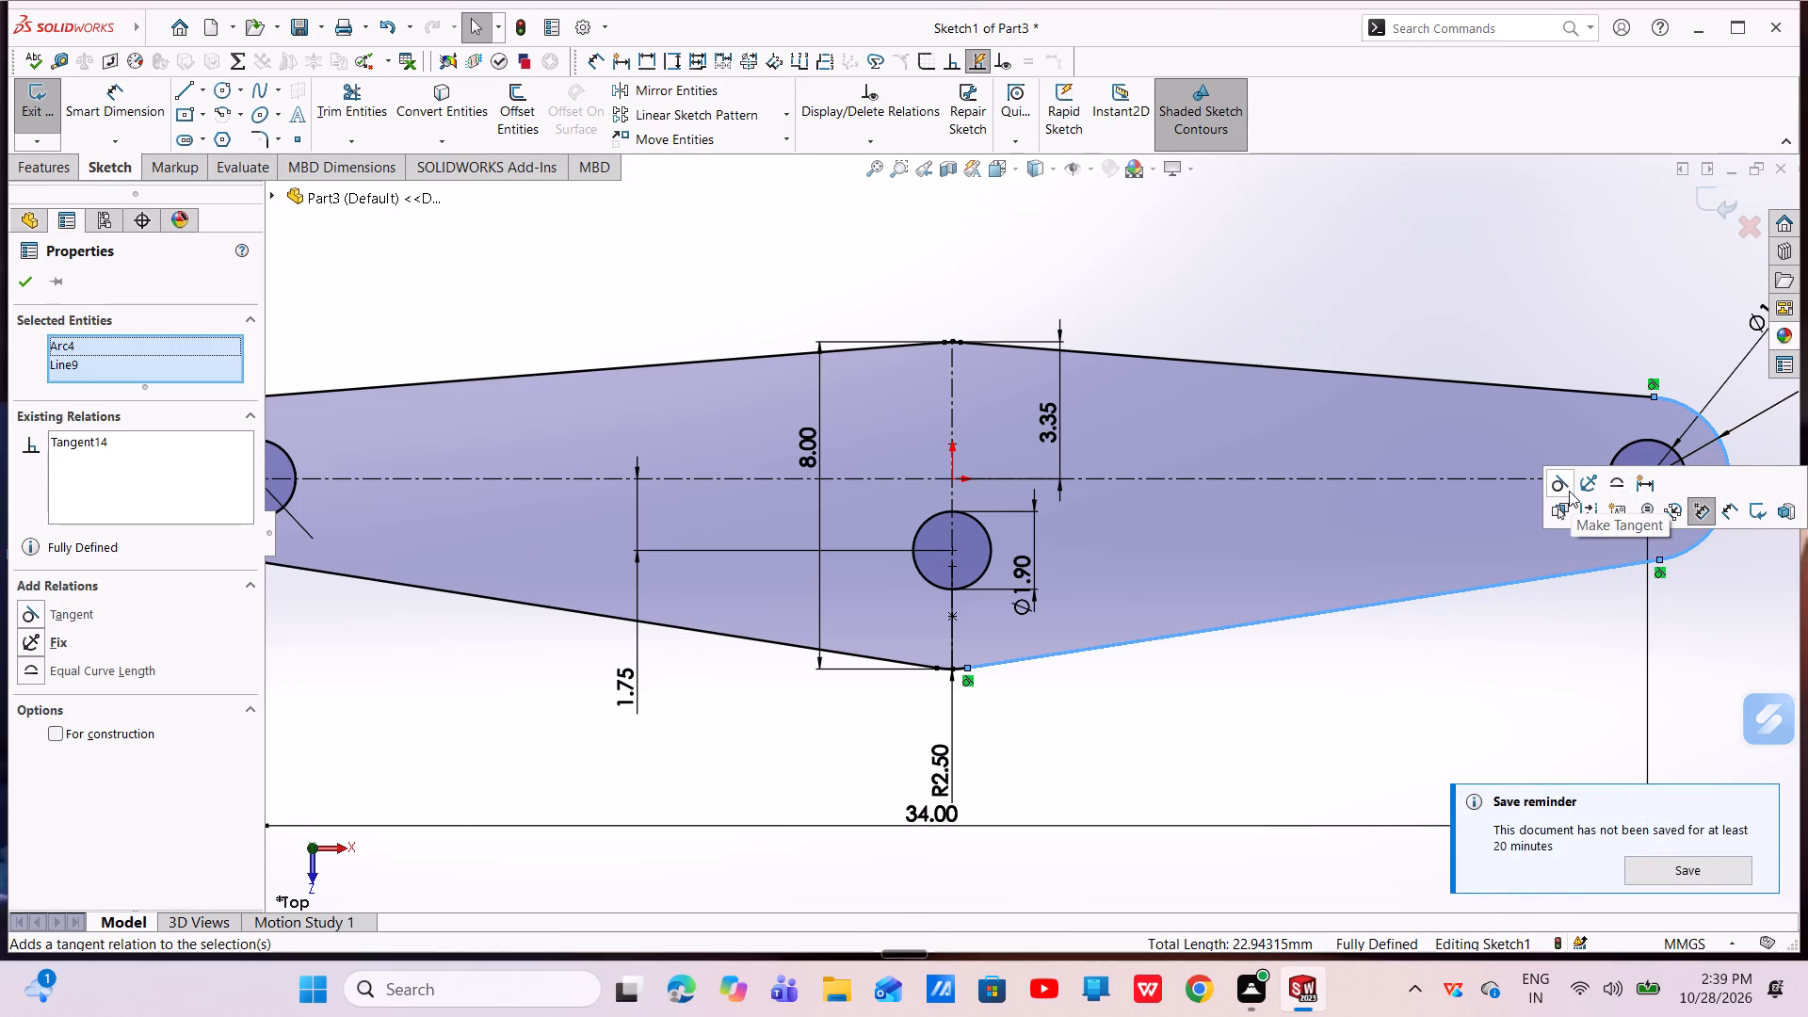
click(1567, 487)
key(Escape)
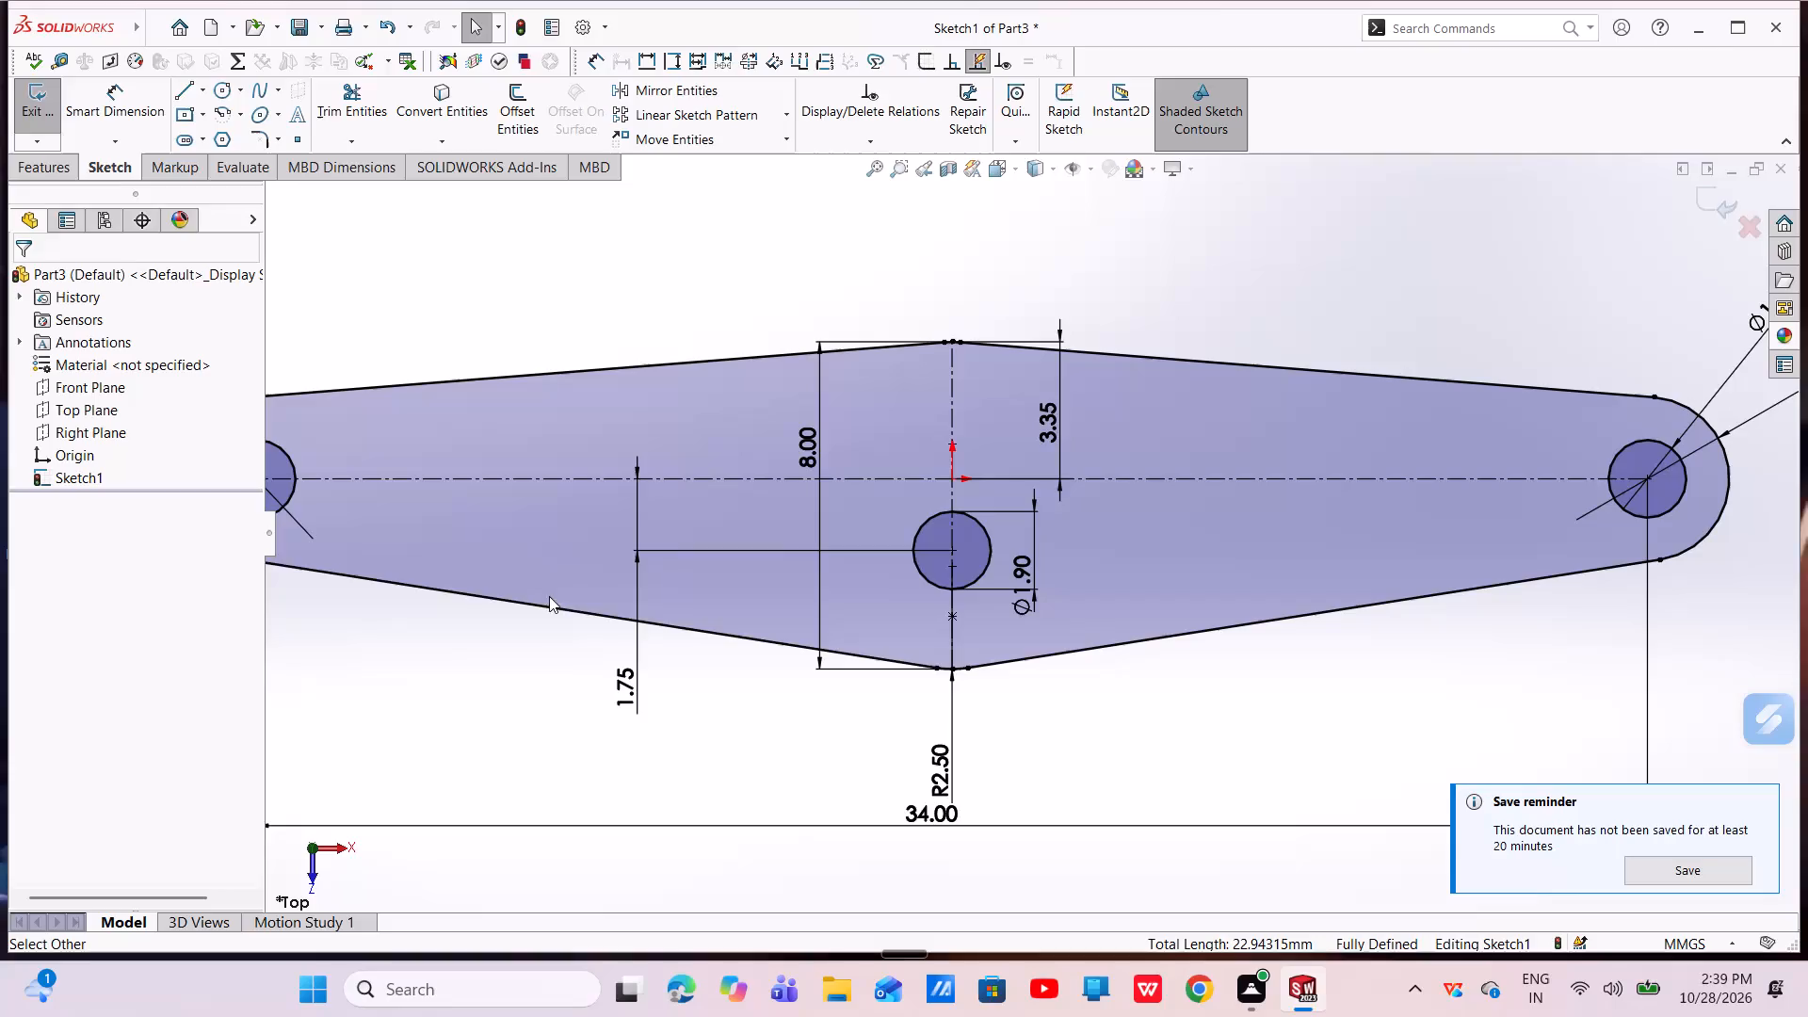
Extrude the rod profile as a boss with the Mid Plane end condition and a depth of 5.25 mm.
scroll(593, 621, up, 3)
scroll(601, 552, down, 6)
scroll(804, 593, up, 5)
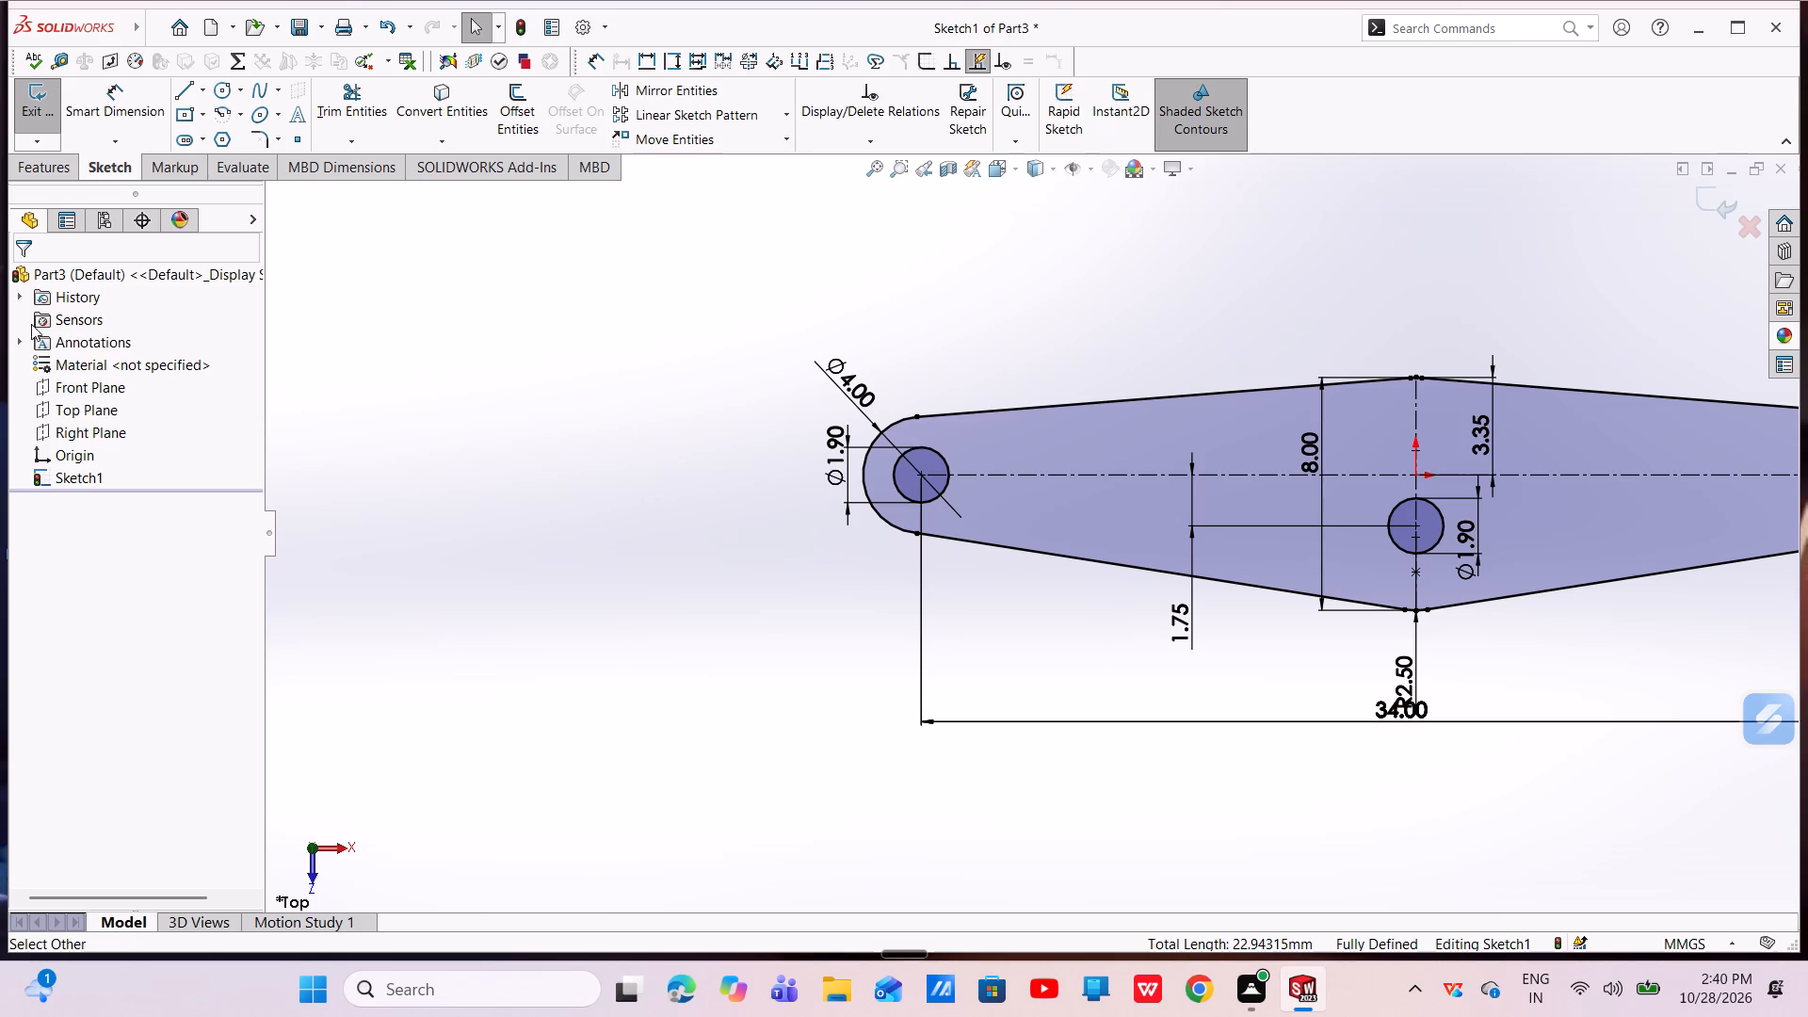
click(51, 172)
click(44, 94)
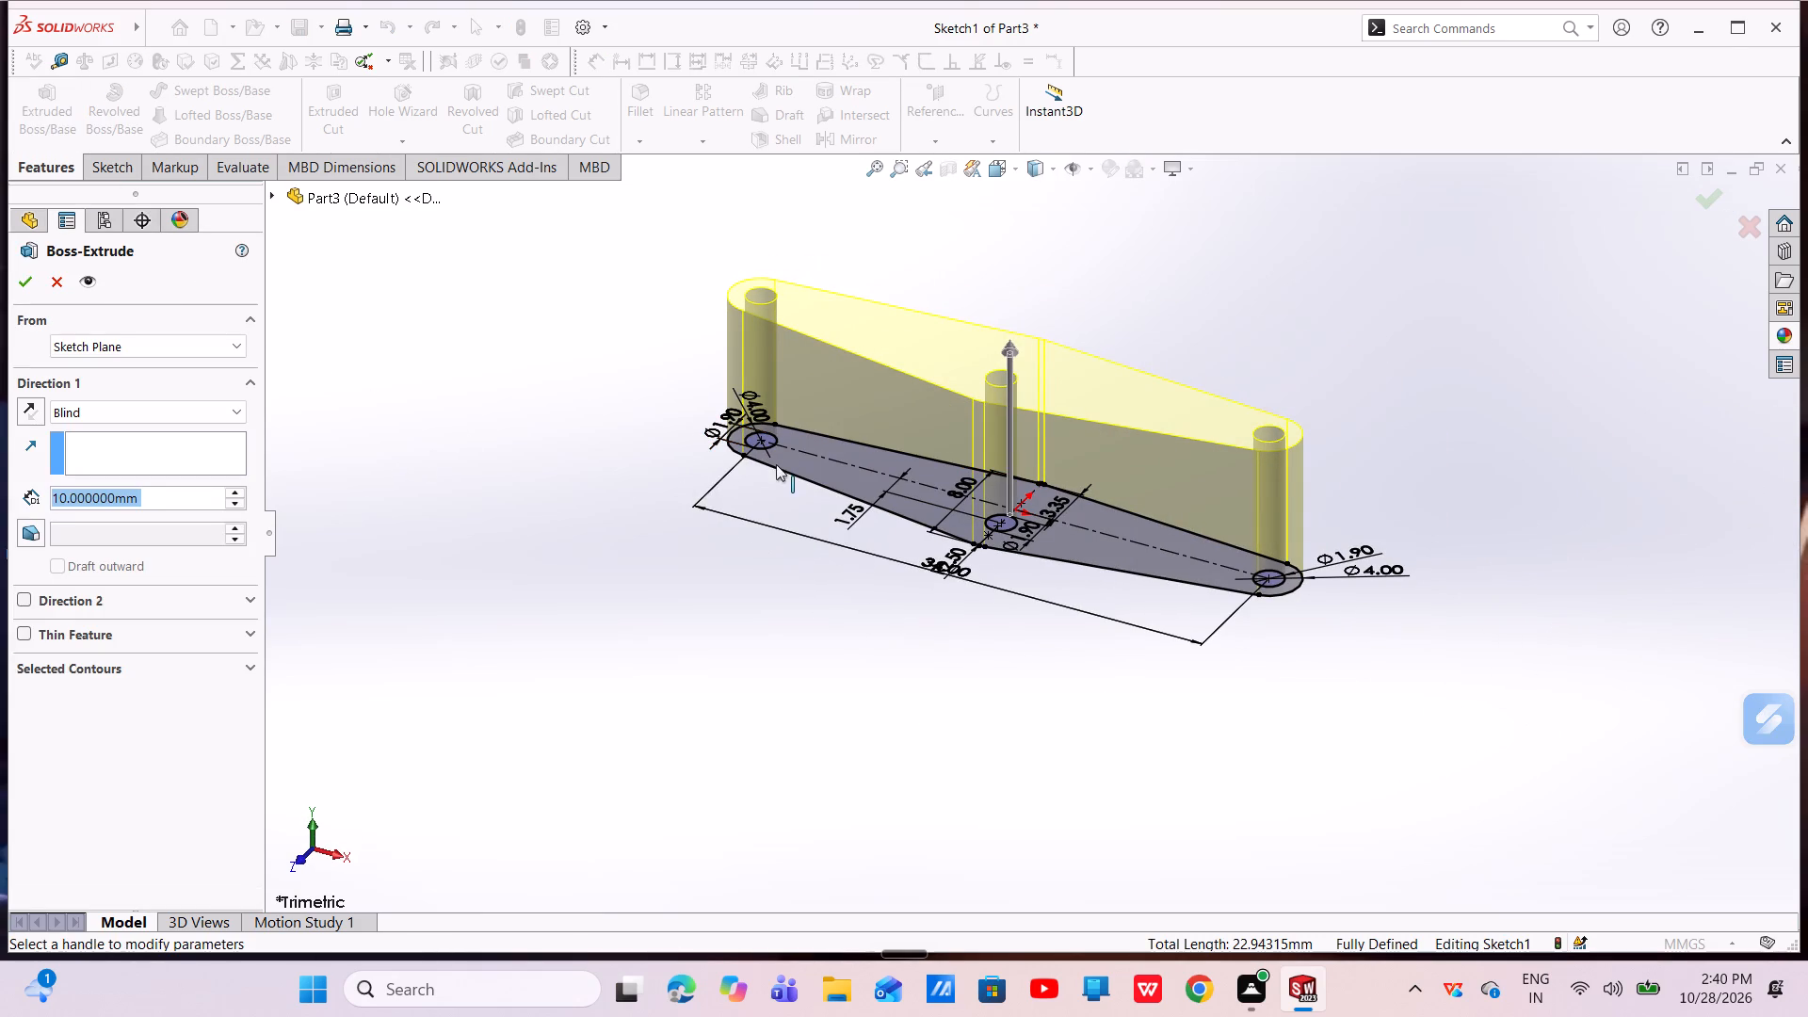
middle_drag(1050, 499, 978, 633)
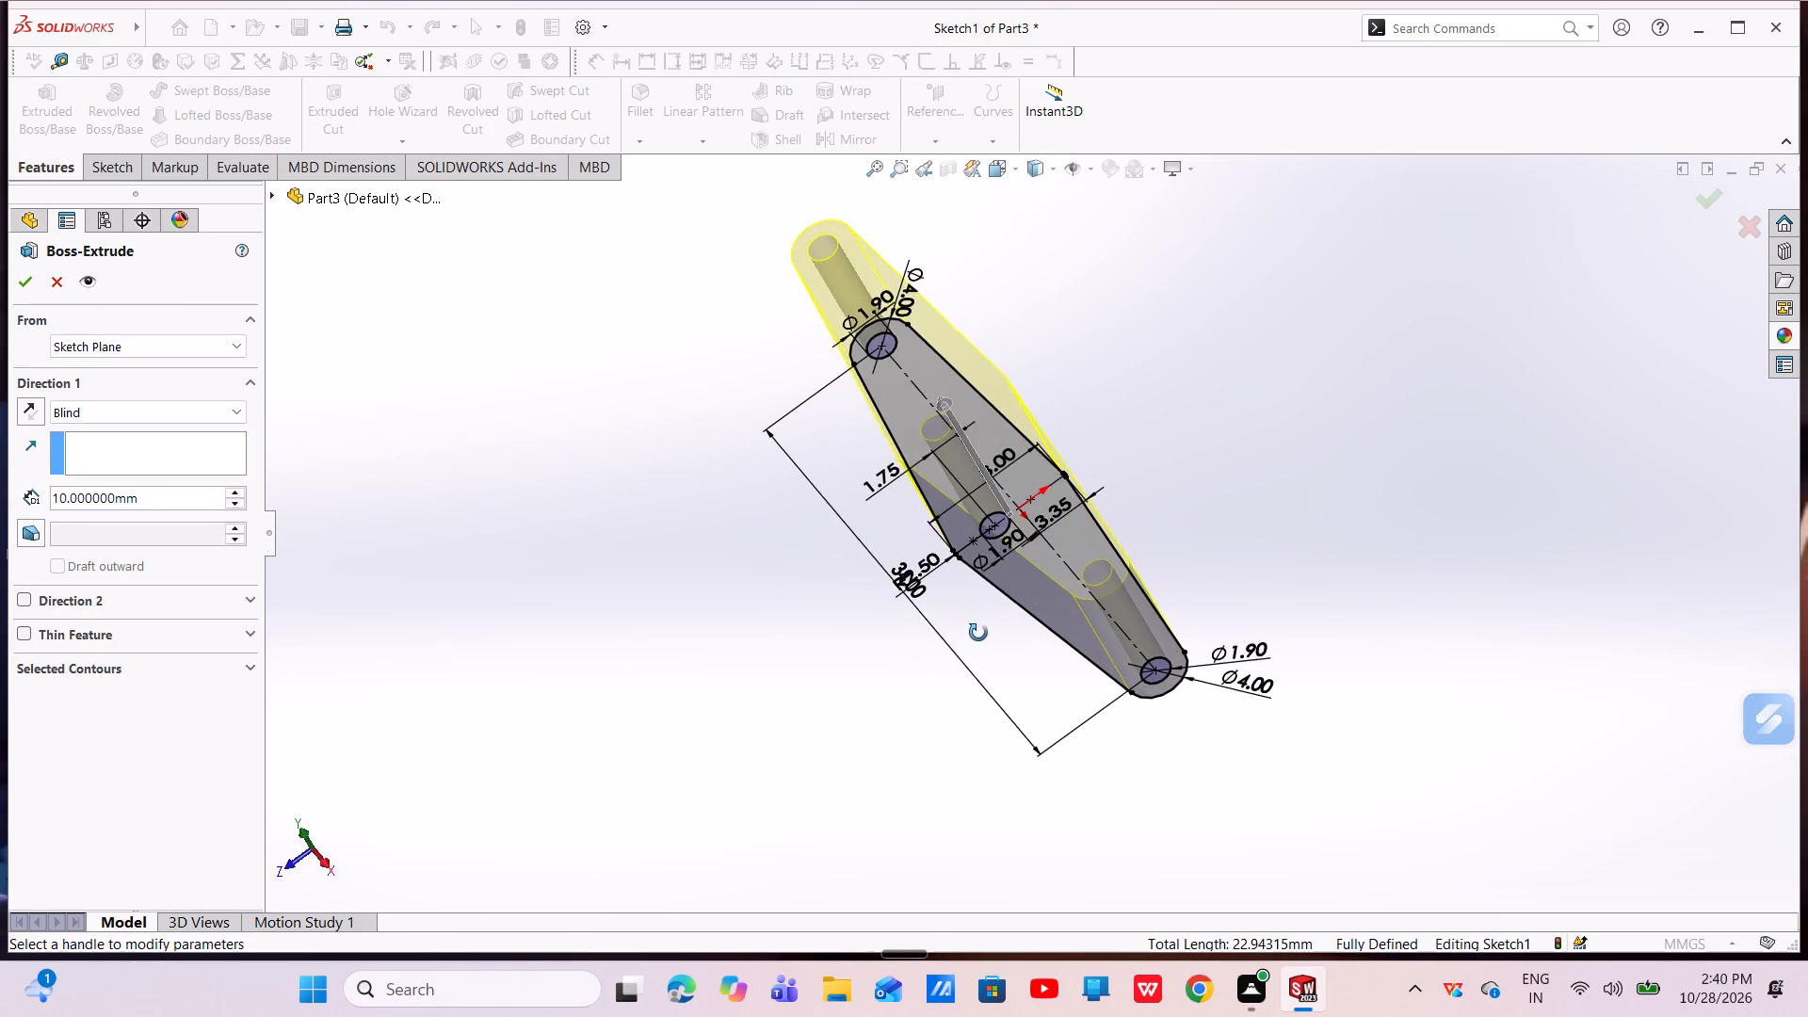
middle_drag(978, 633, 1027, 558)
scroll(1013, 458, down, 3)
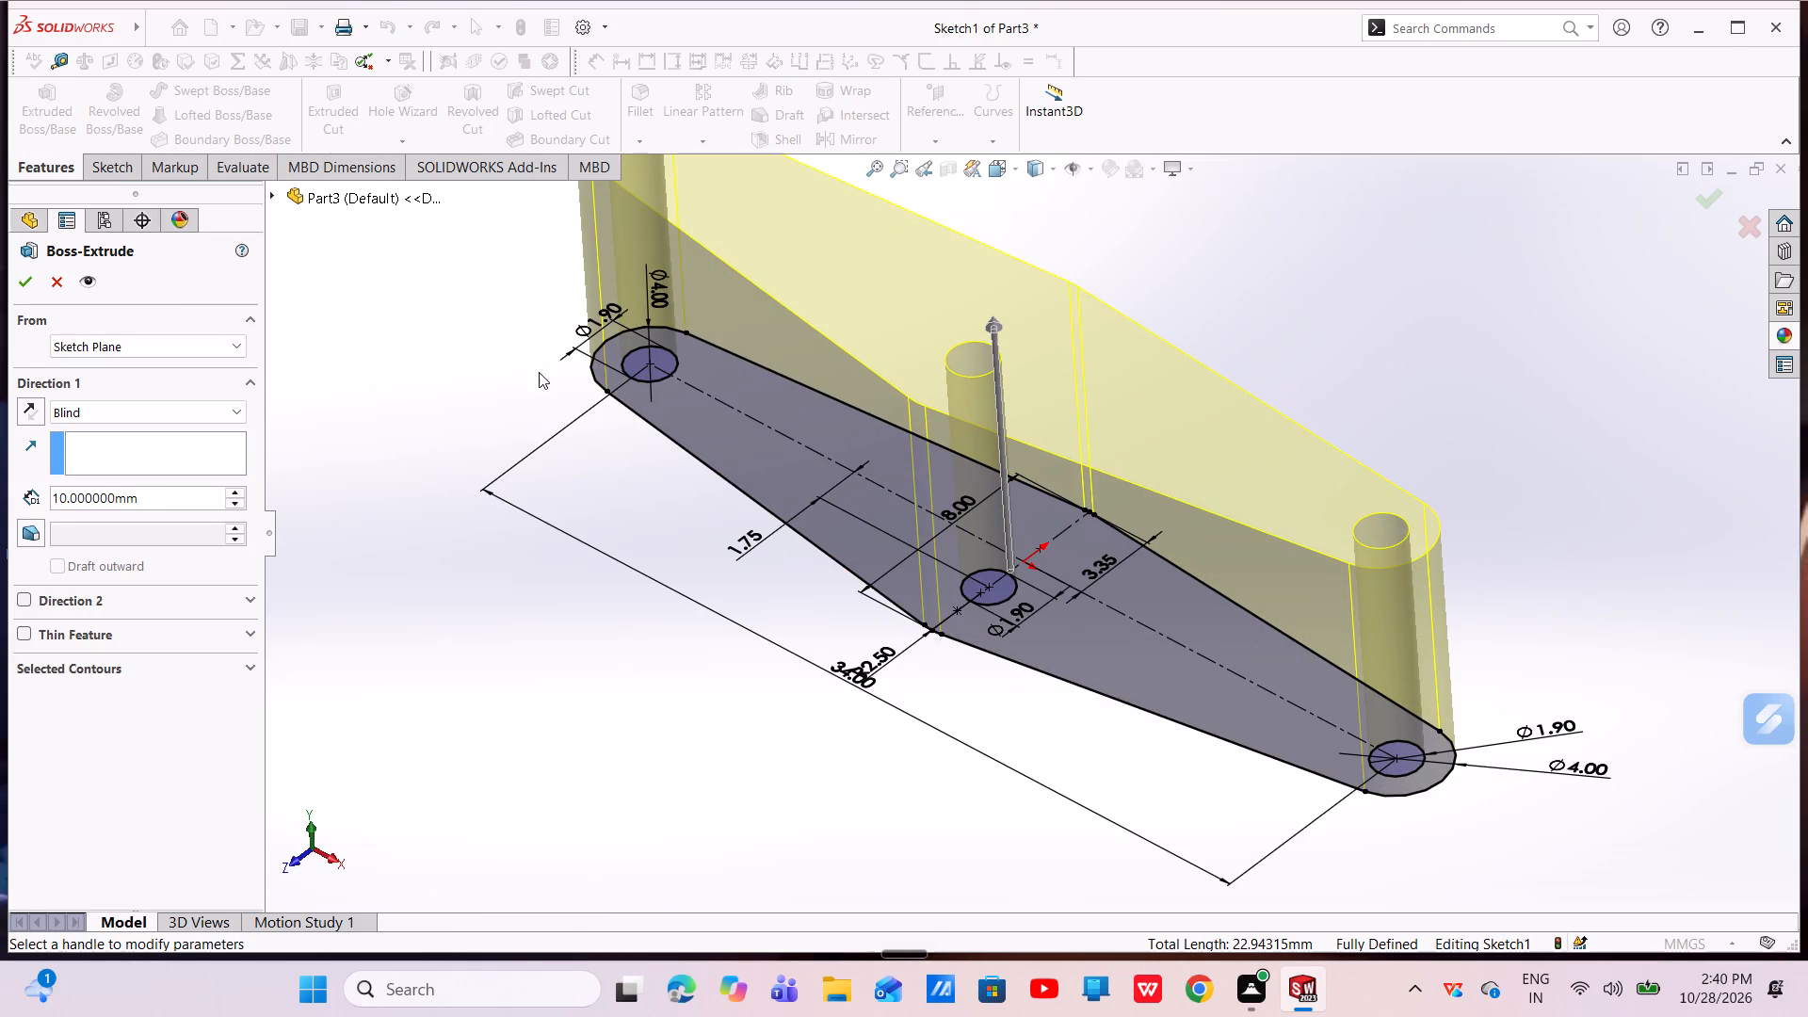
click(222, 408)
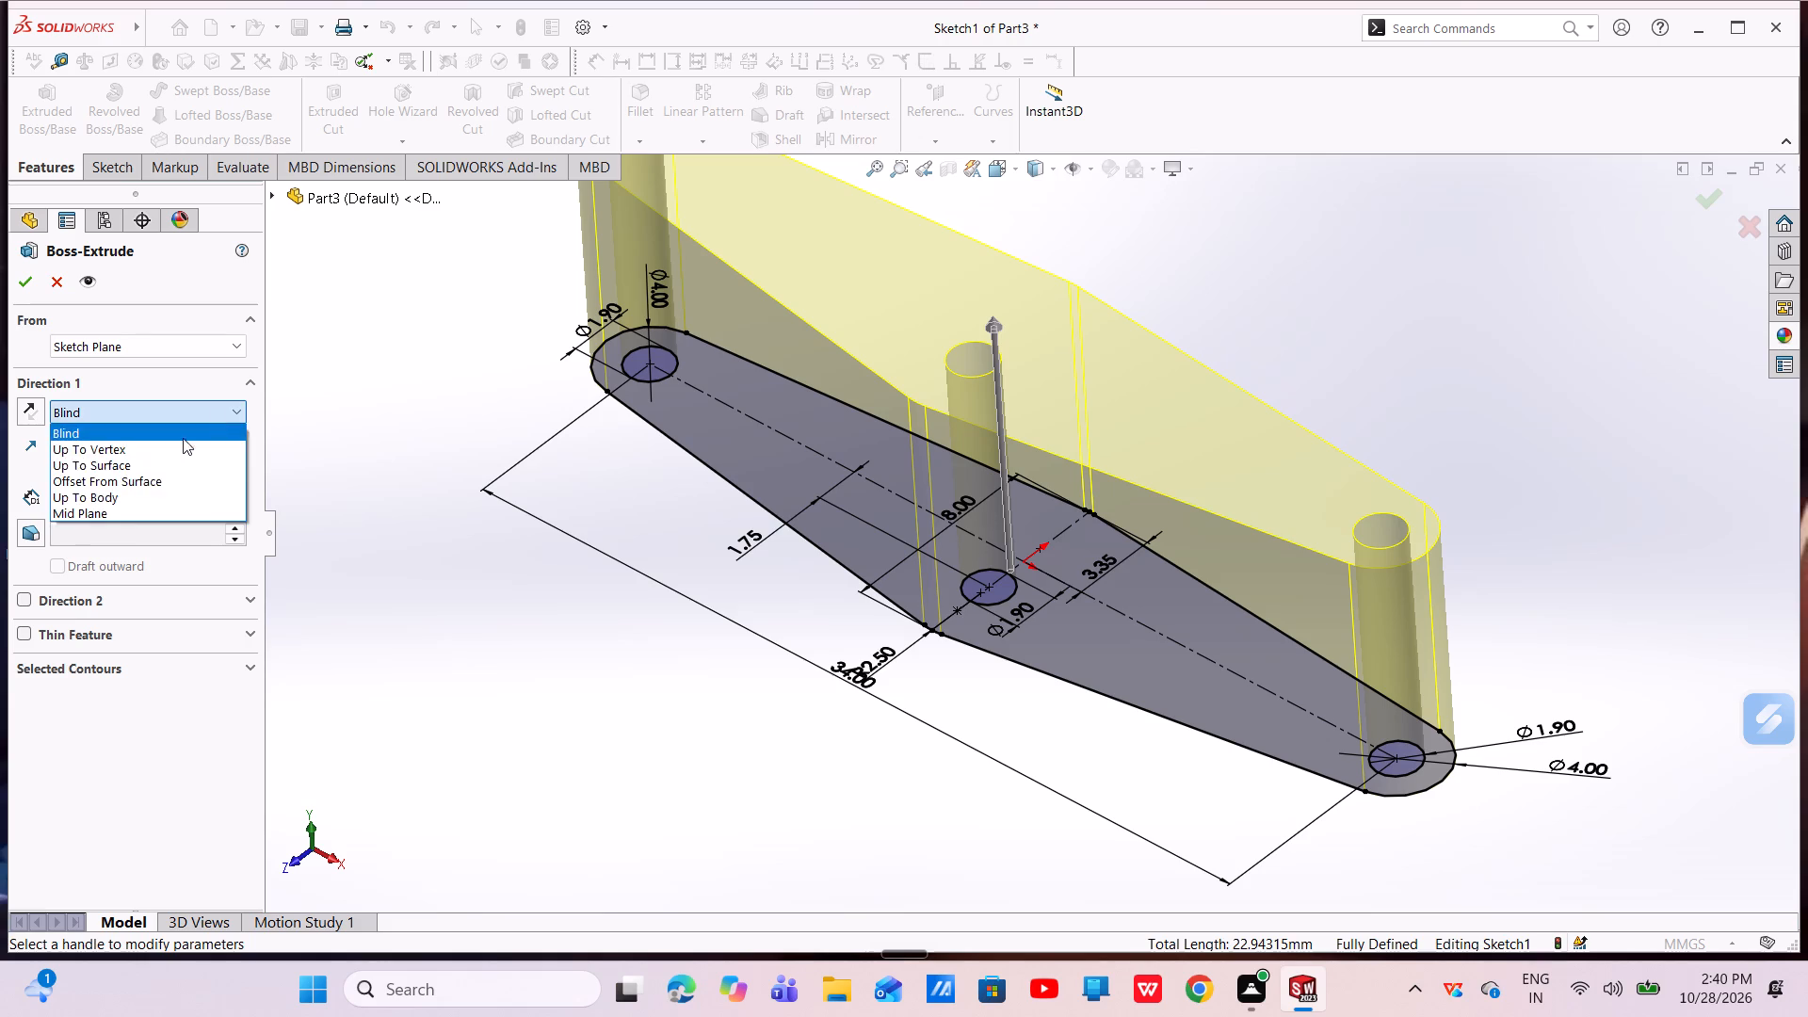
click(117, 510)
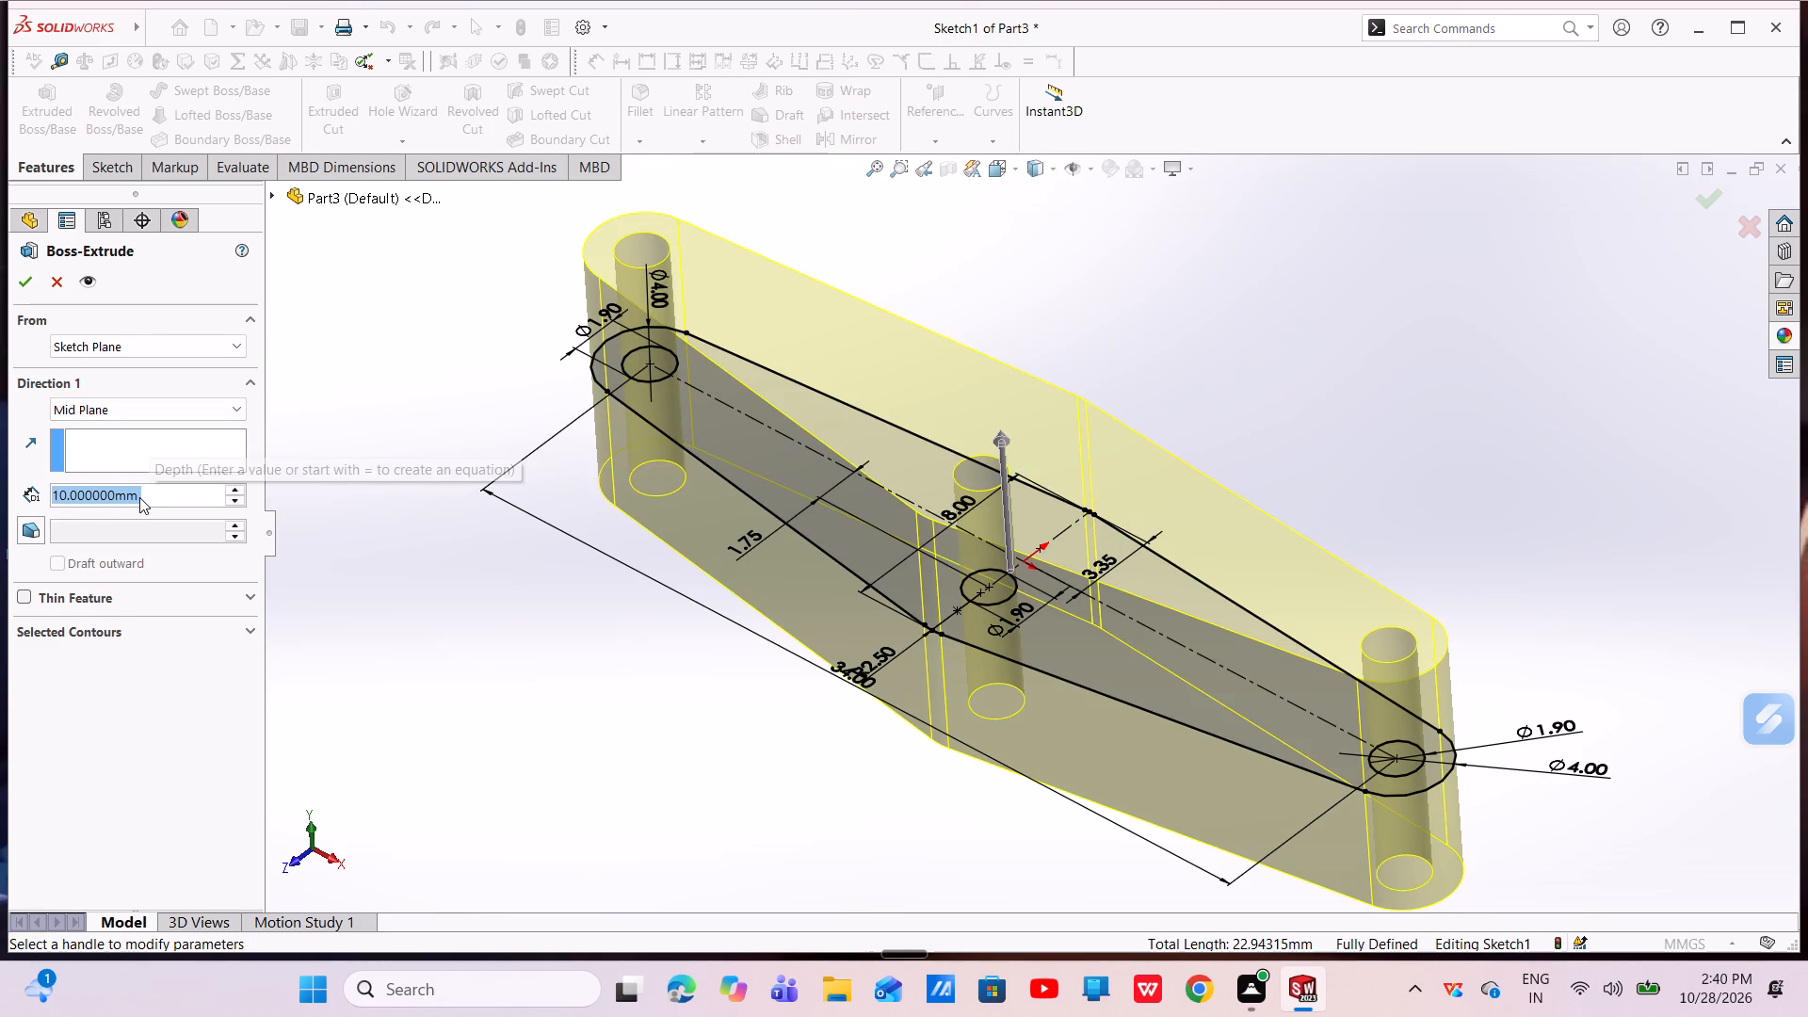
key(BackSpace)
text(5.25)
key(Return)
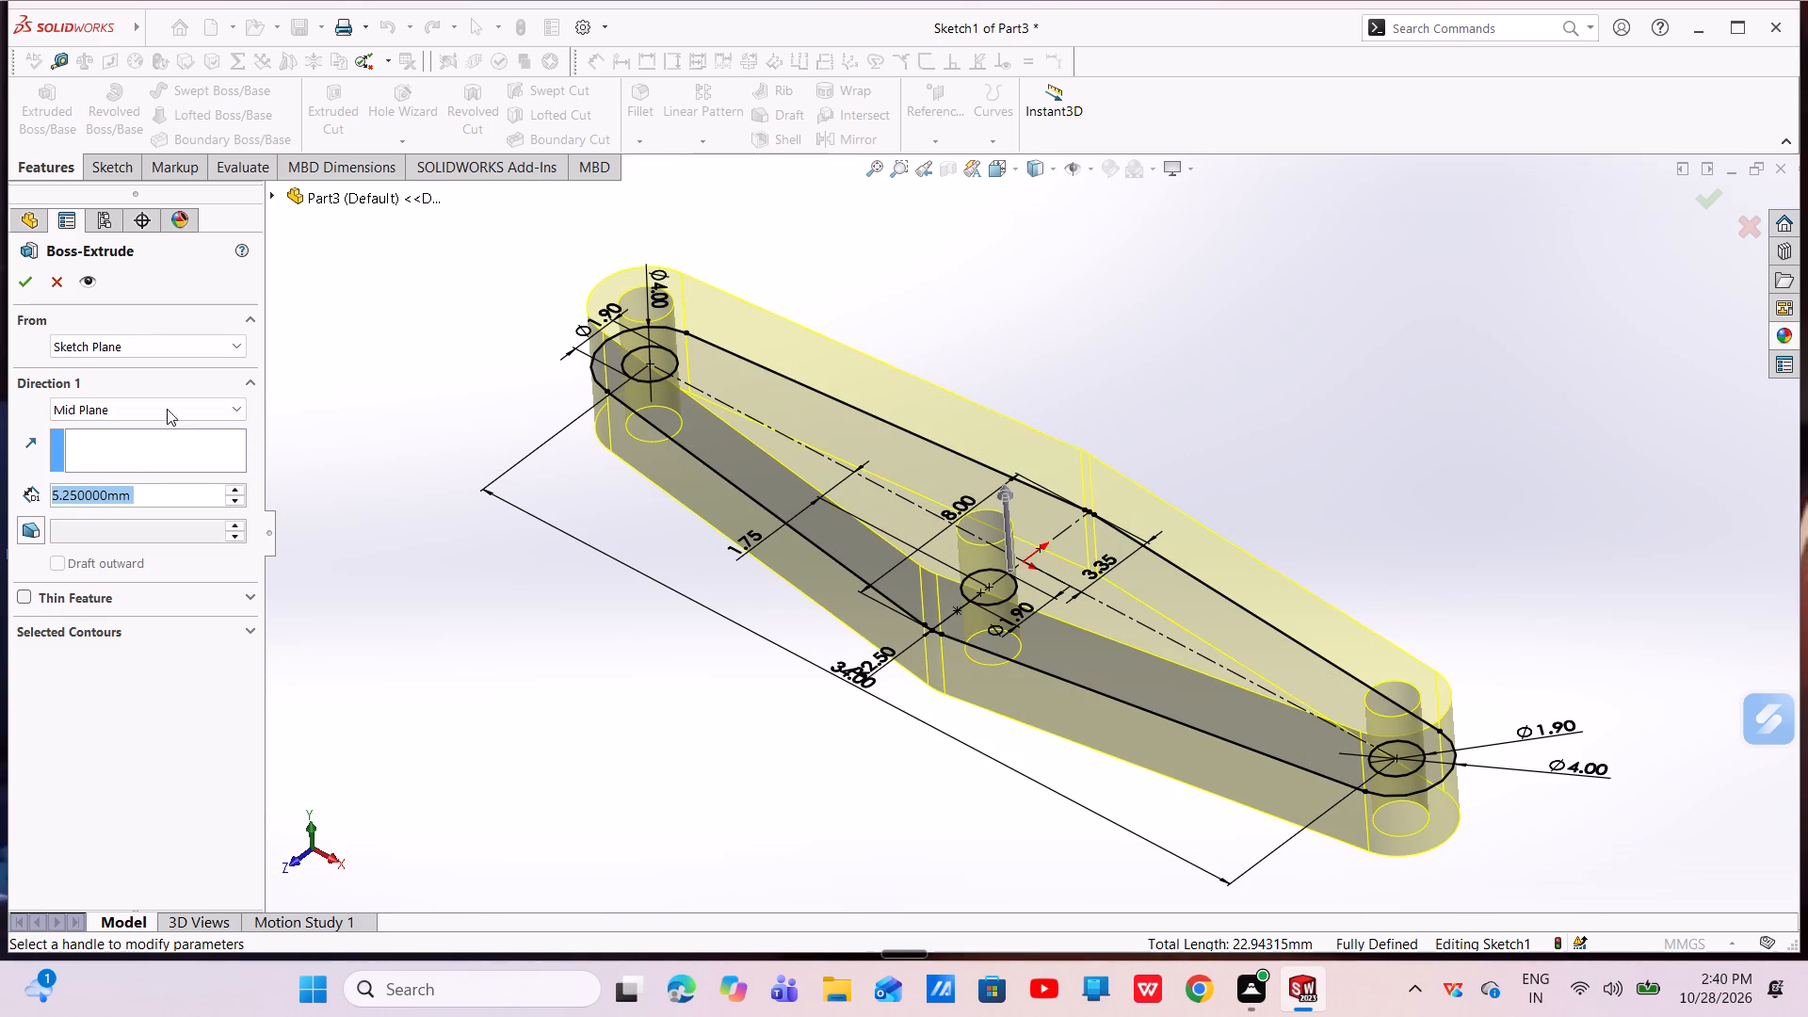
click(23, 289)
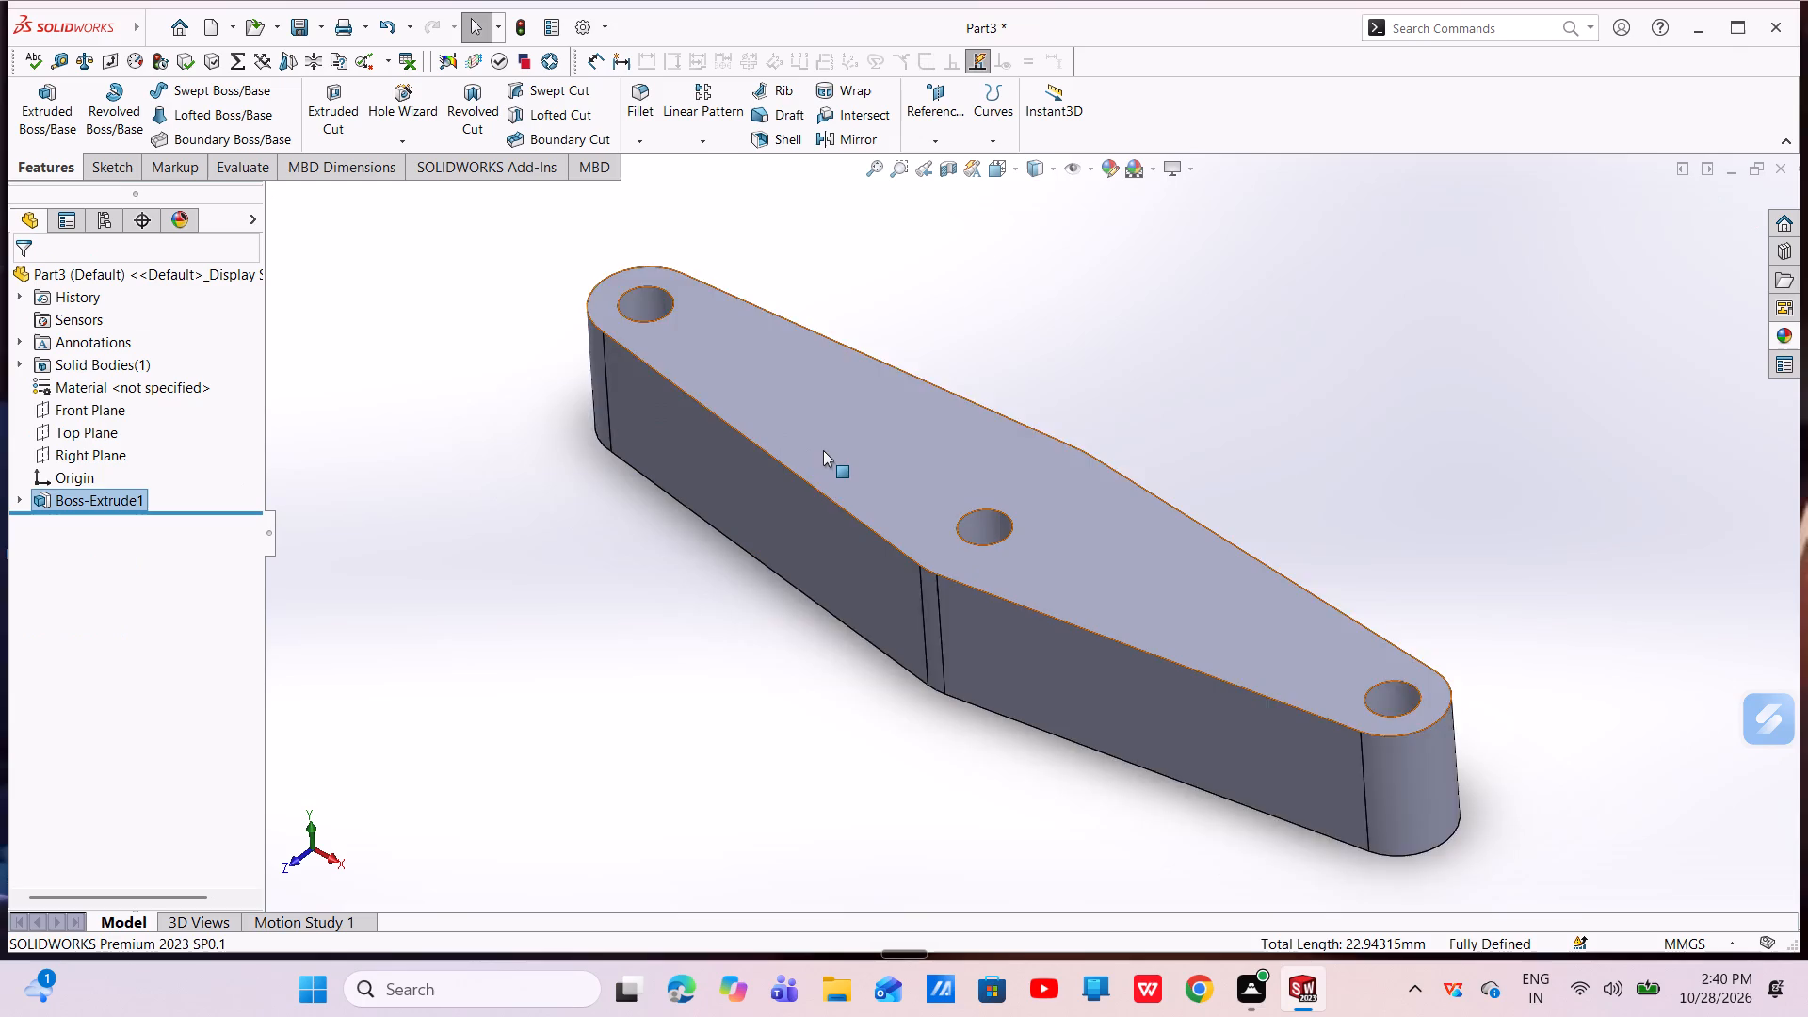
scroll(823, 450, up, 3)
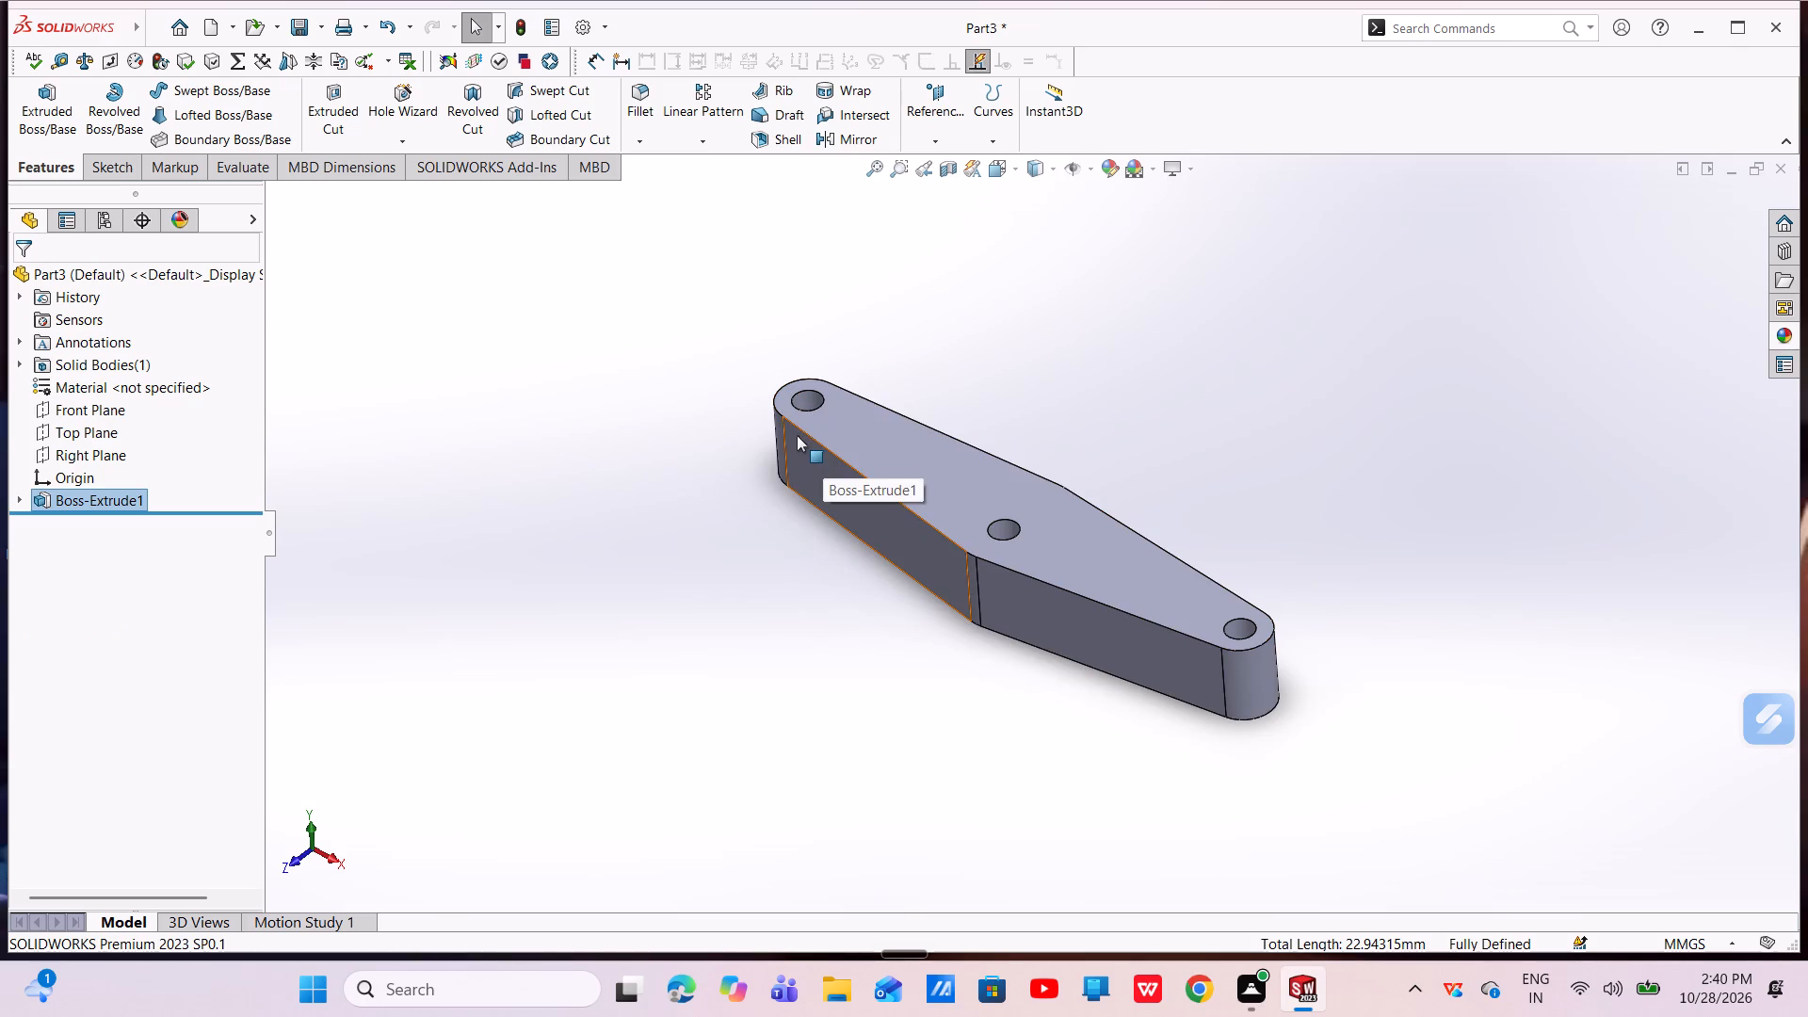
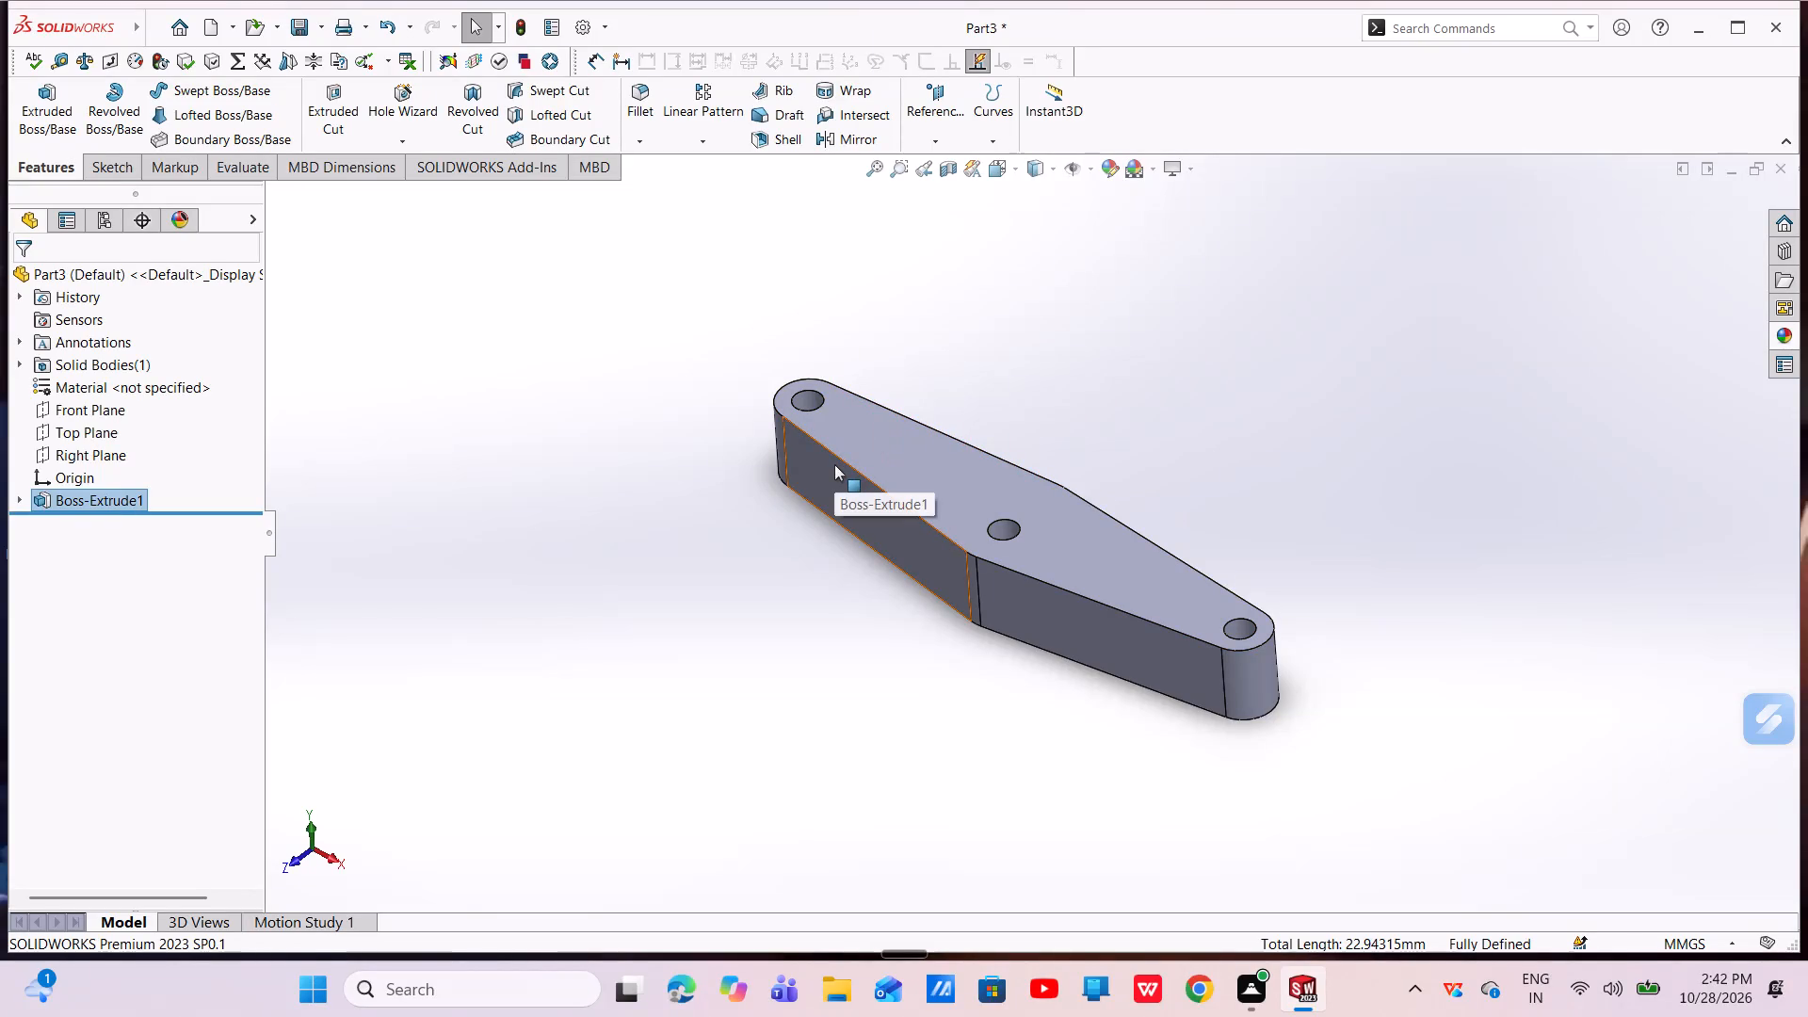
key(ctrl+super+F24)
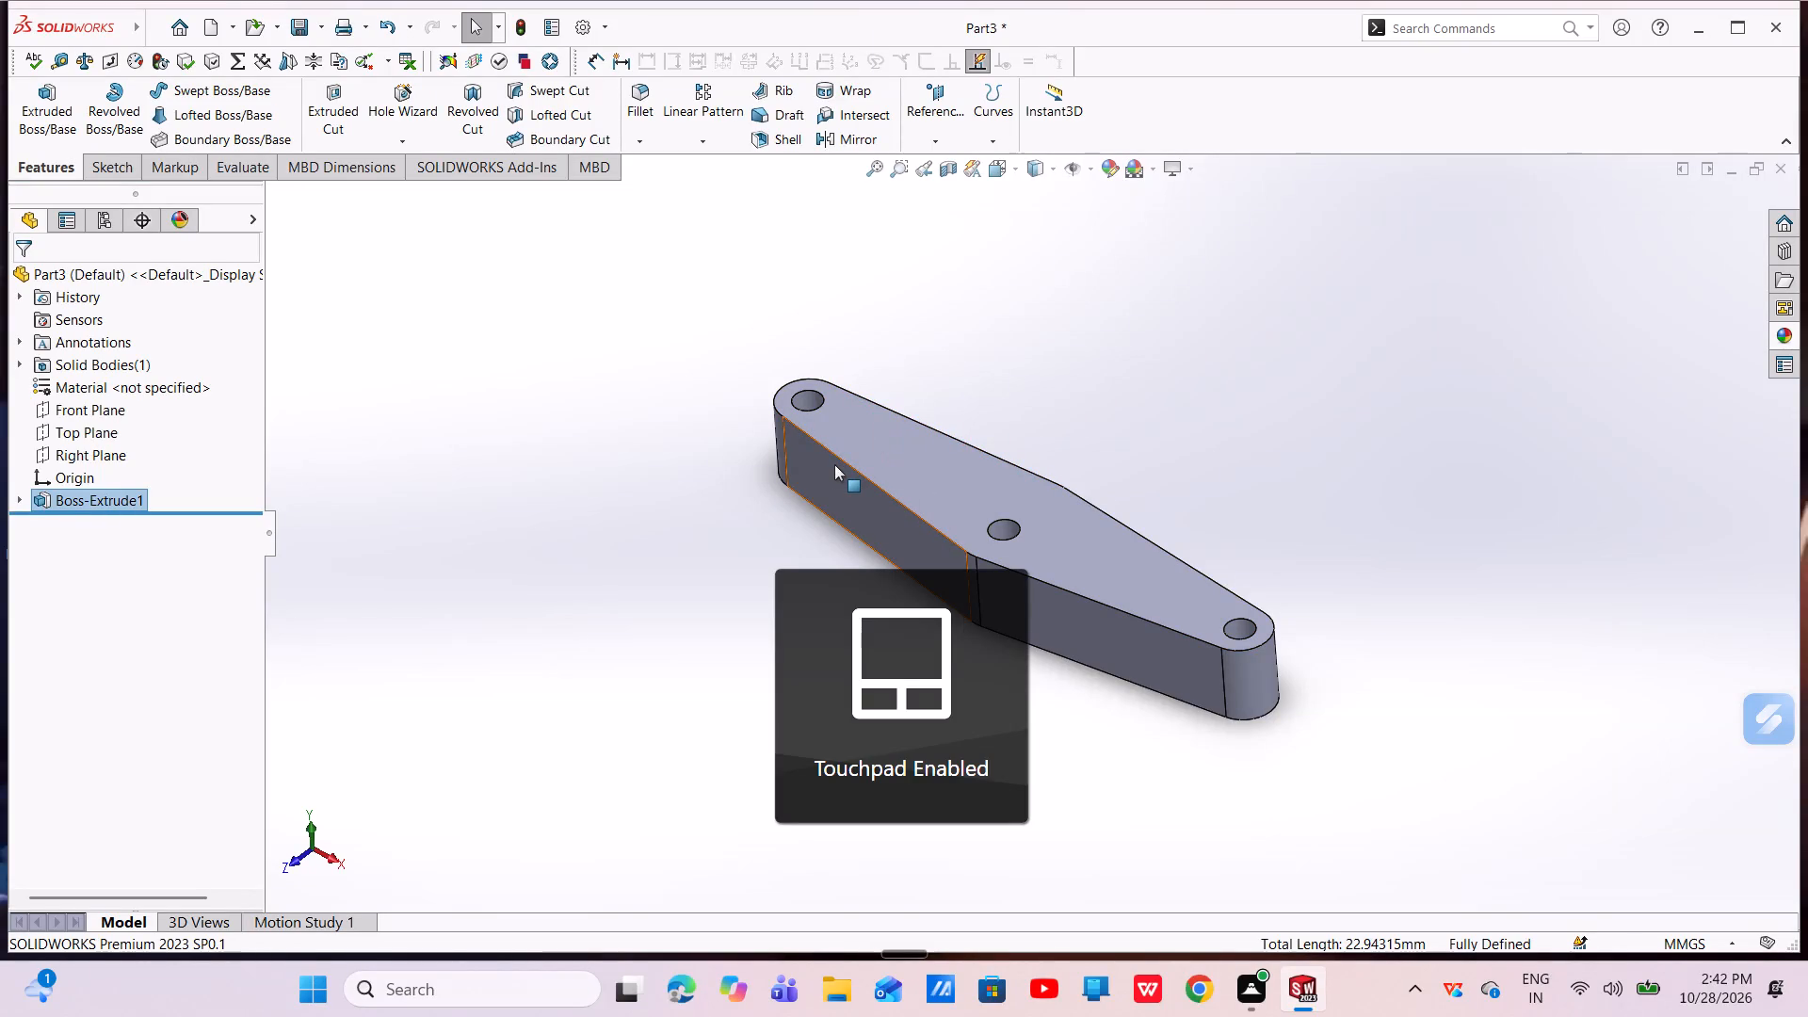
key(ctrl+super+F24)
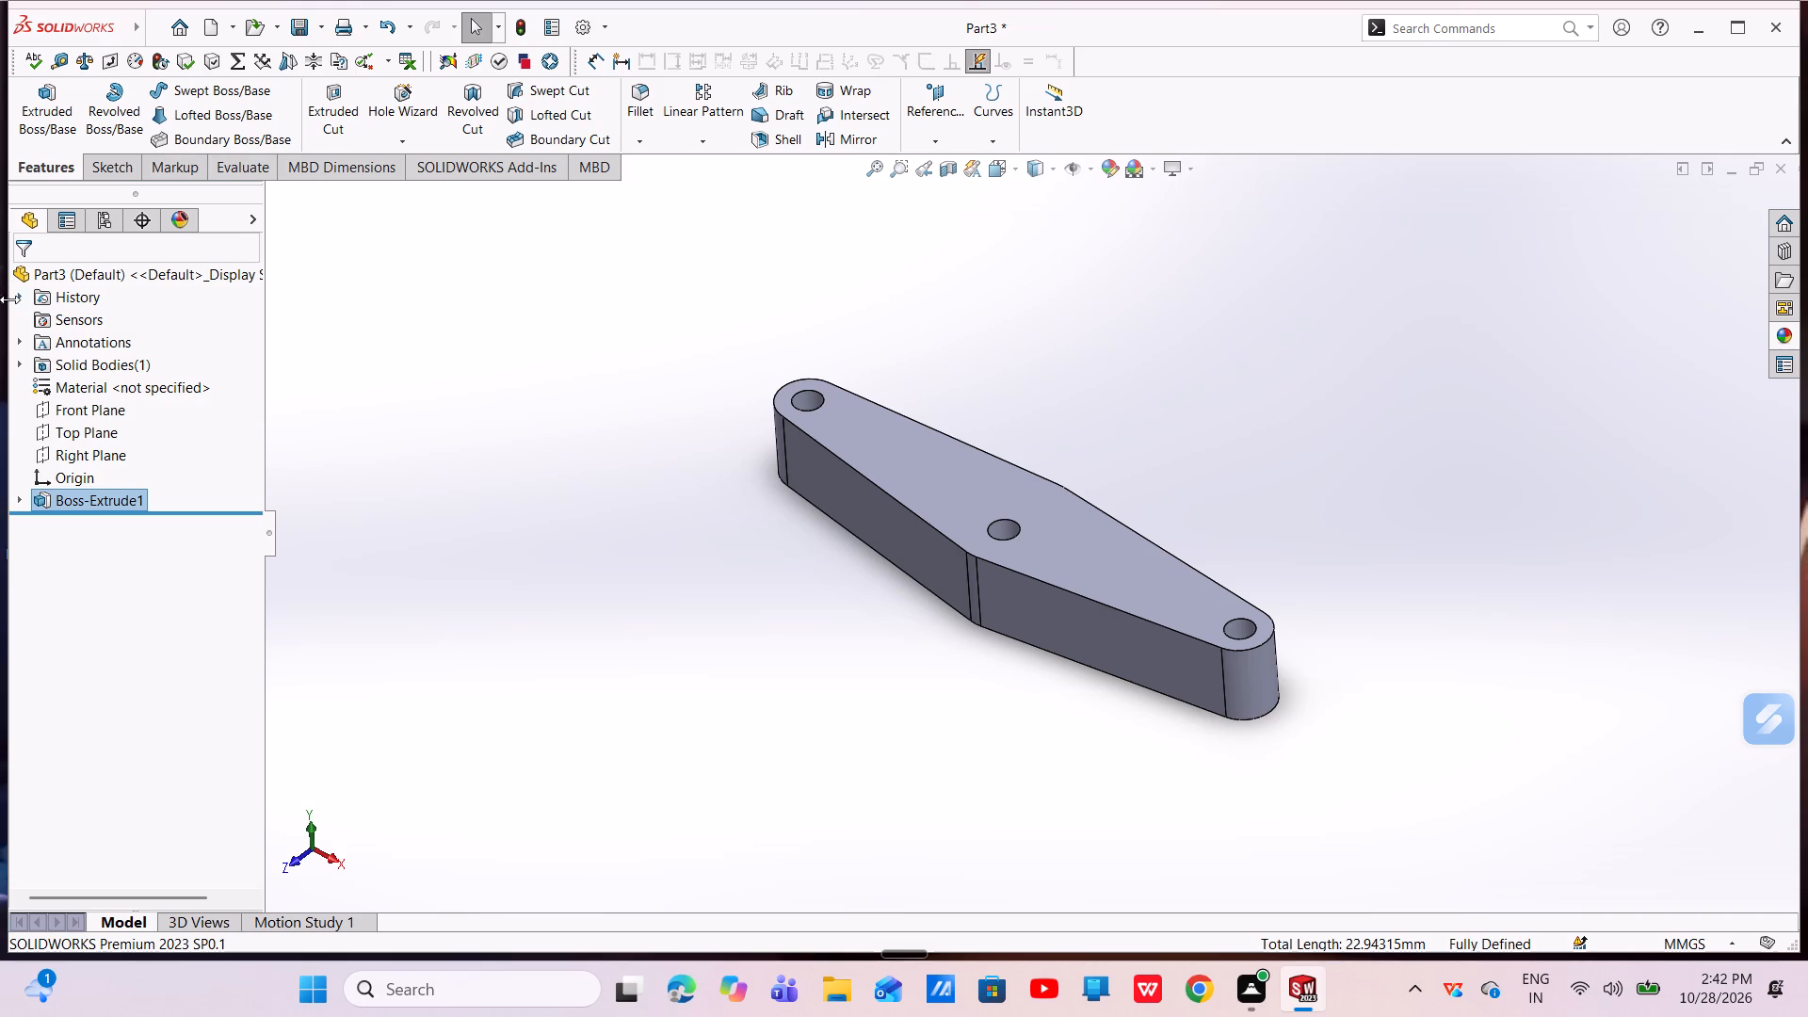
Start a new sketch on the Front Plane of the extruded rocker arm rod.
click(105, 413)
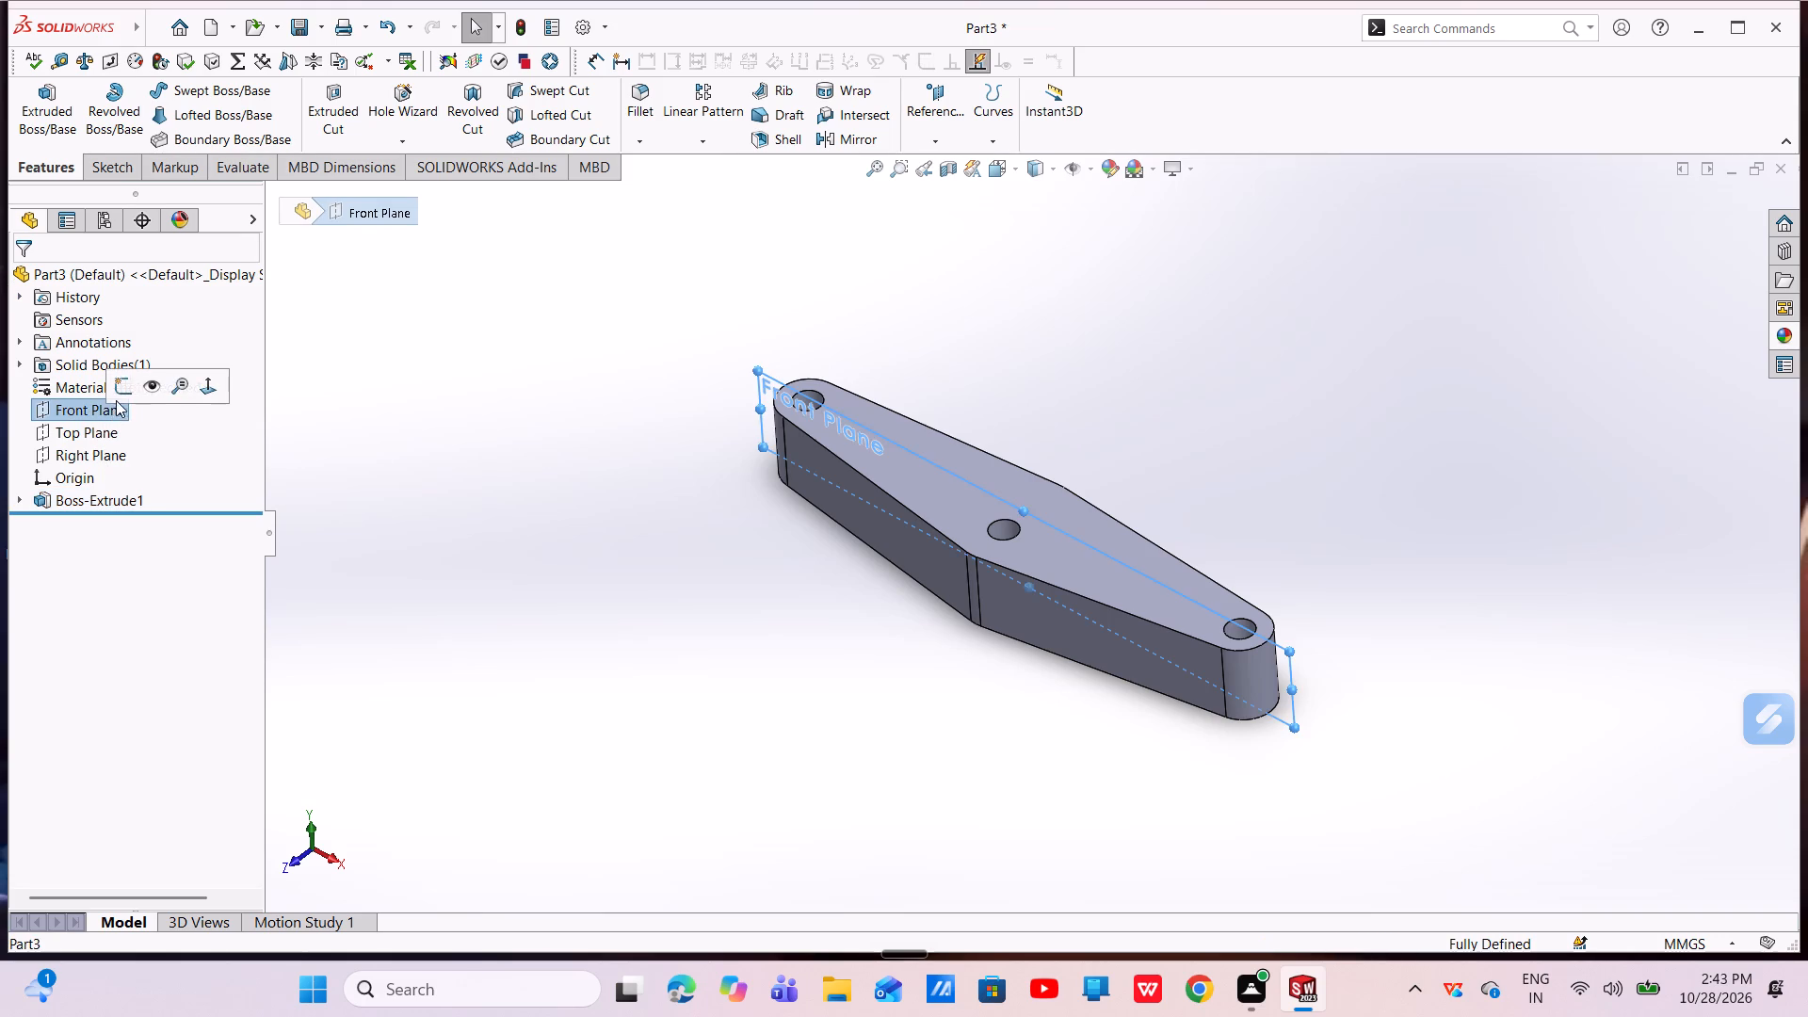
click(121, 395)
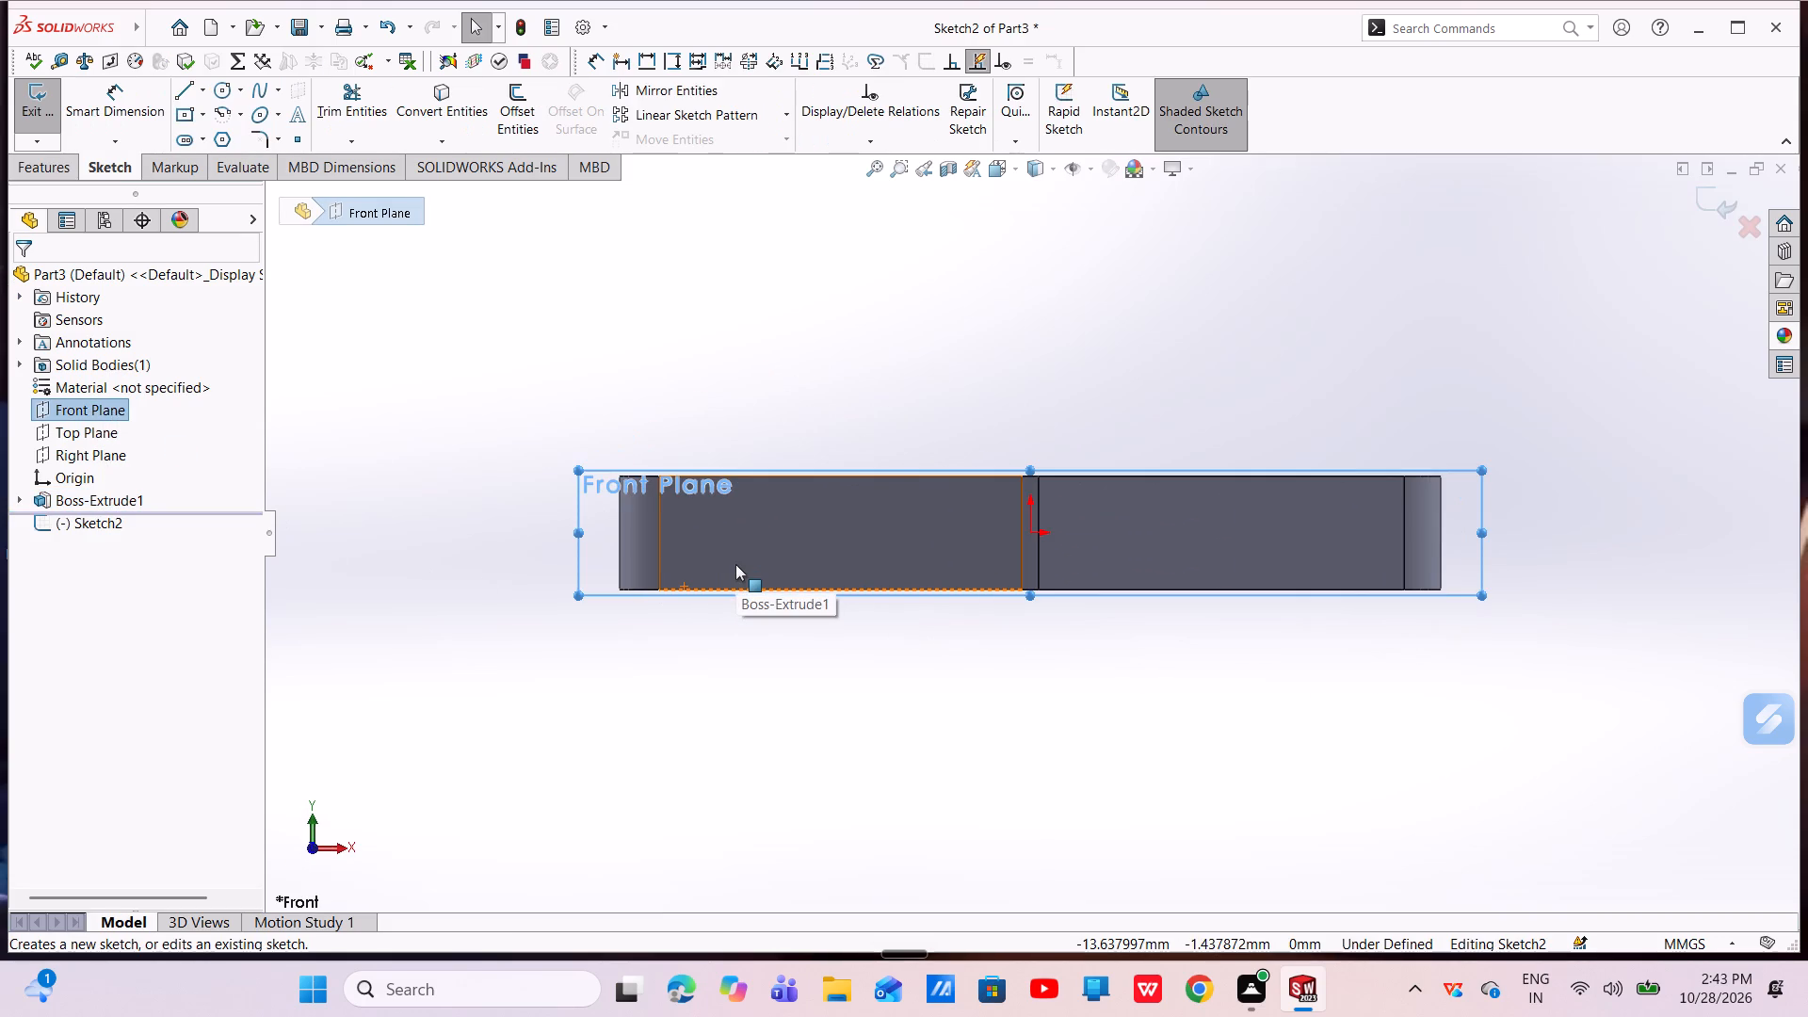
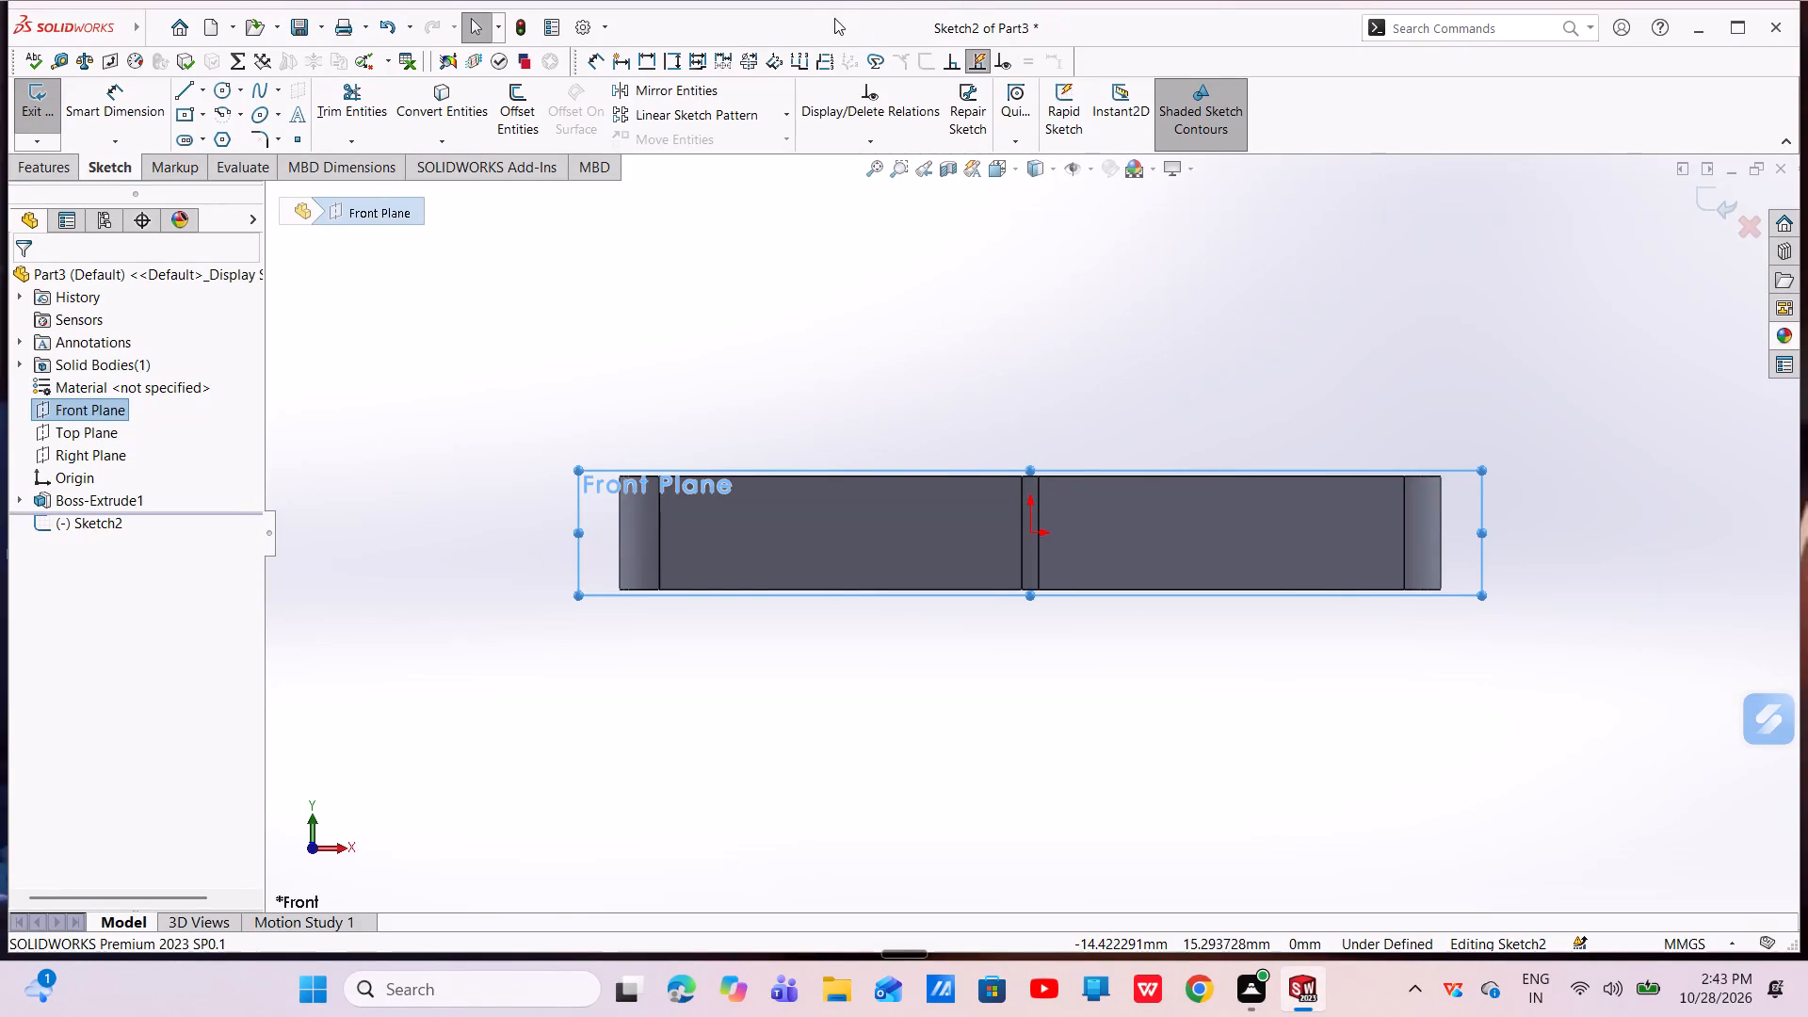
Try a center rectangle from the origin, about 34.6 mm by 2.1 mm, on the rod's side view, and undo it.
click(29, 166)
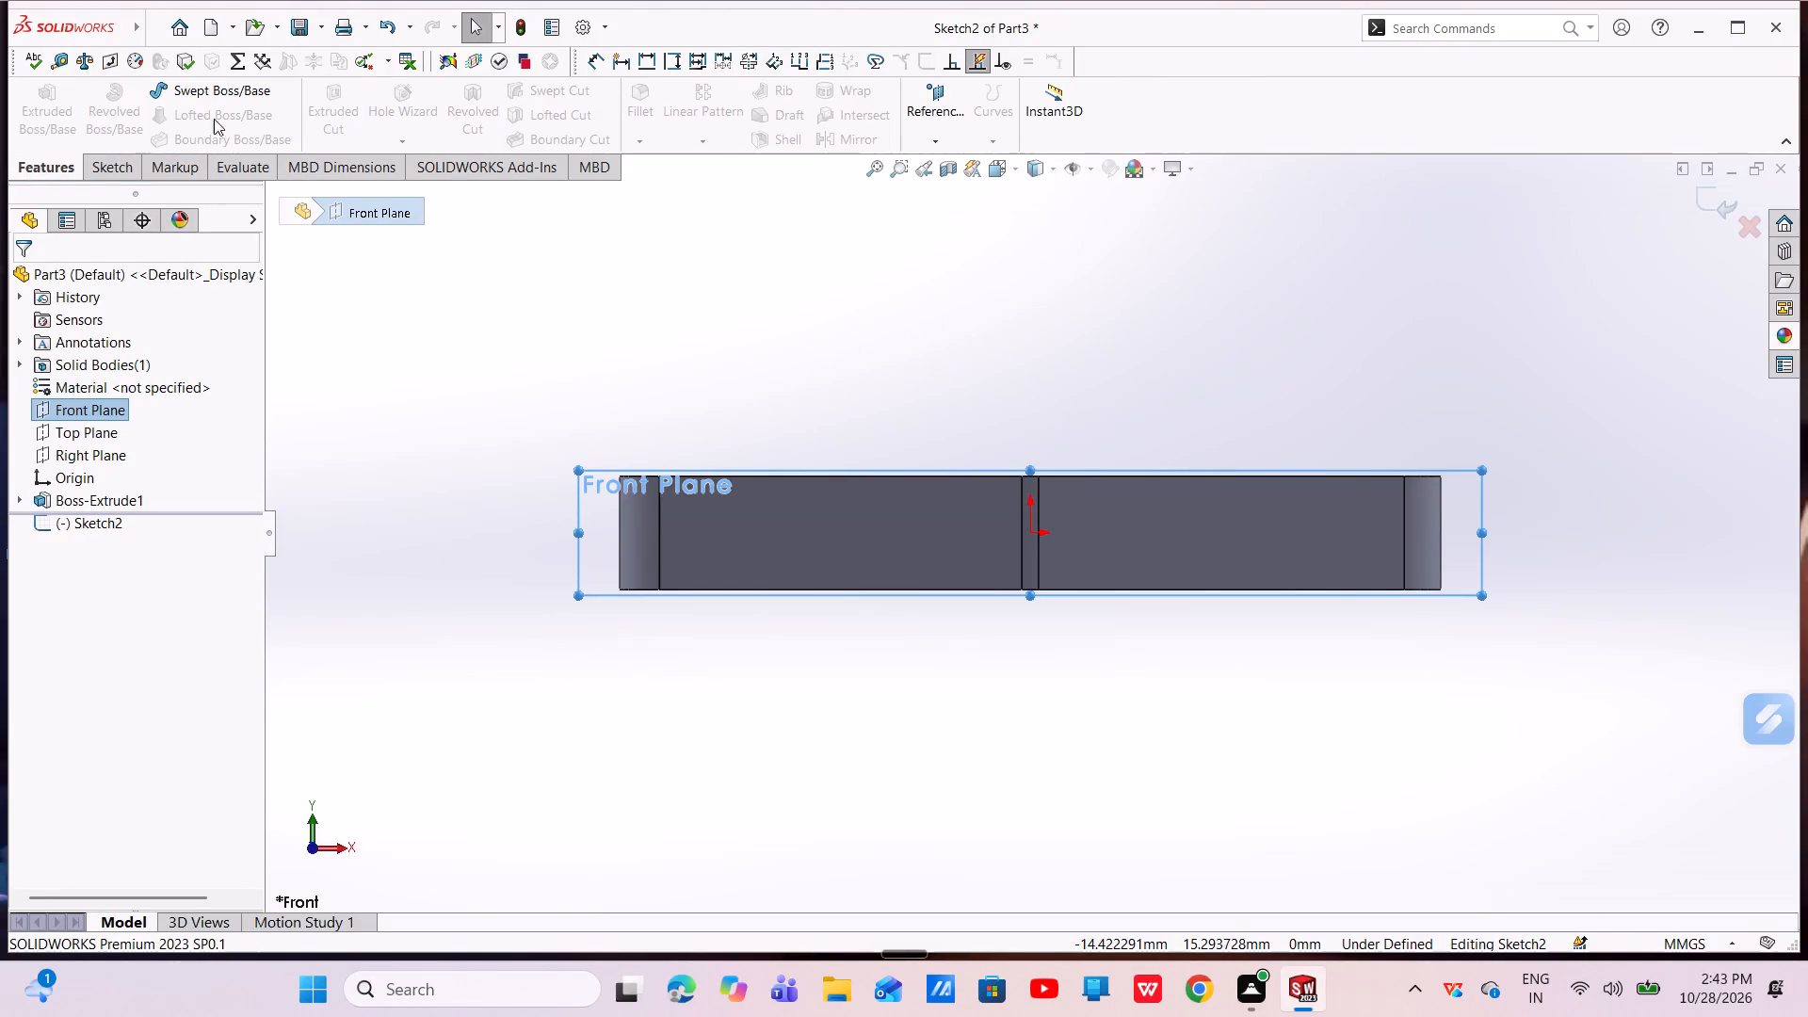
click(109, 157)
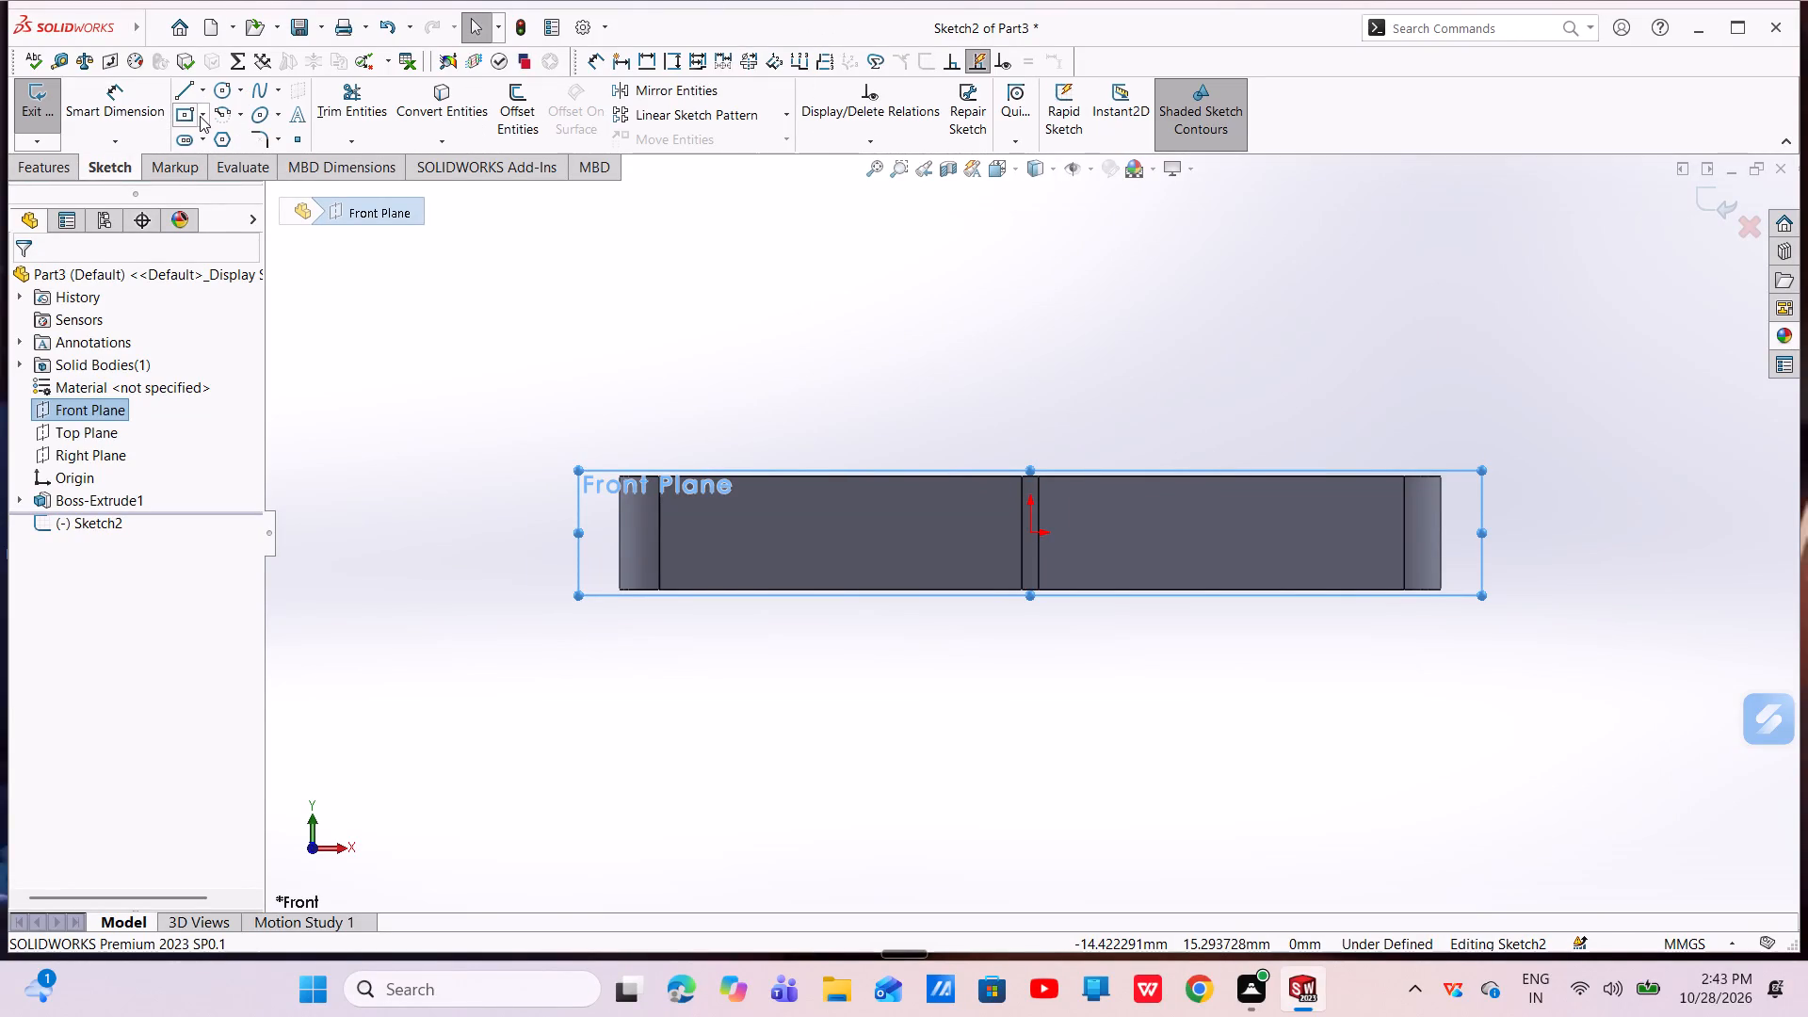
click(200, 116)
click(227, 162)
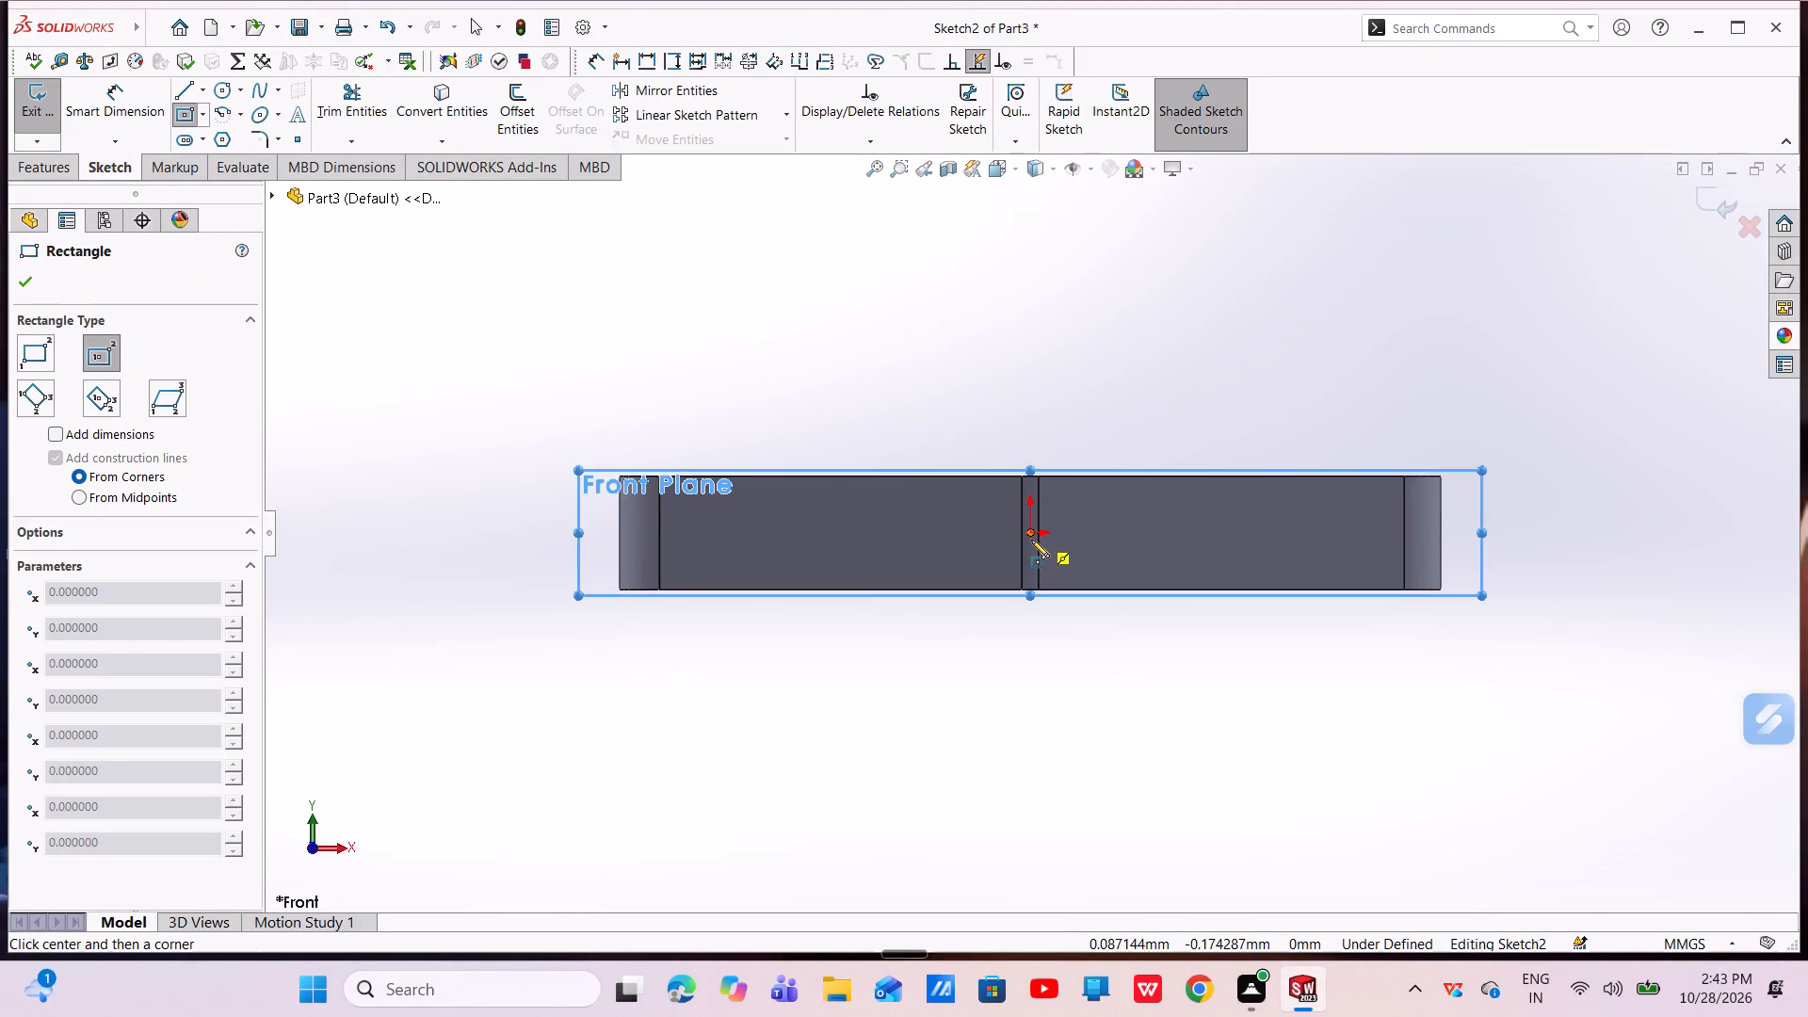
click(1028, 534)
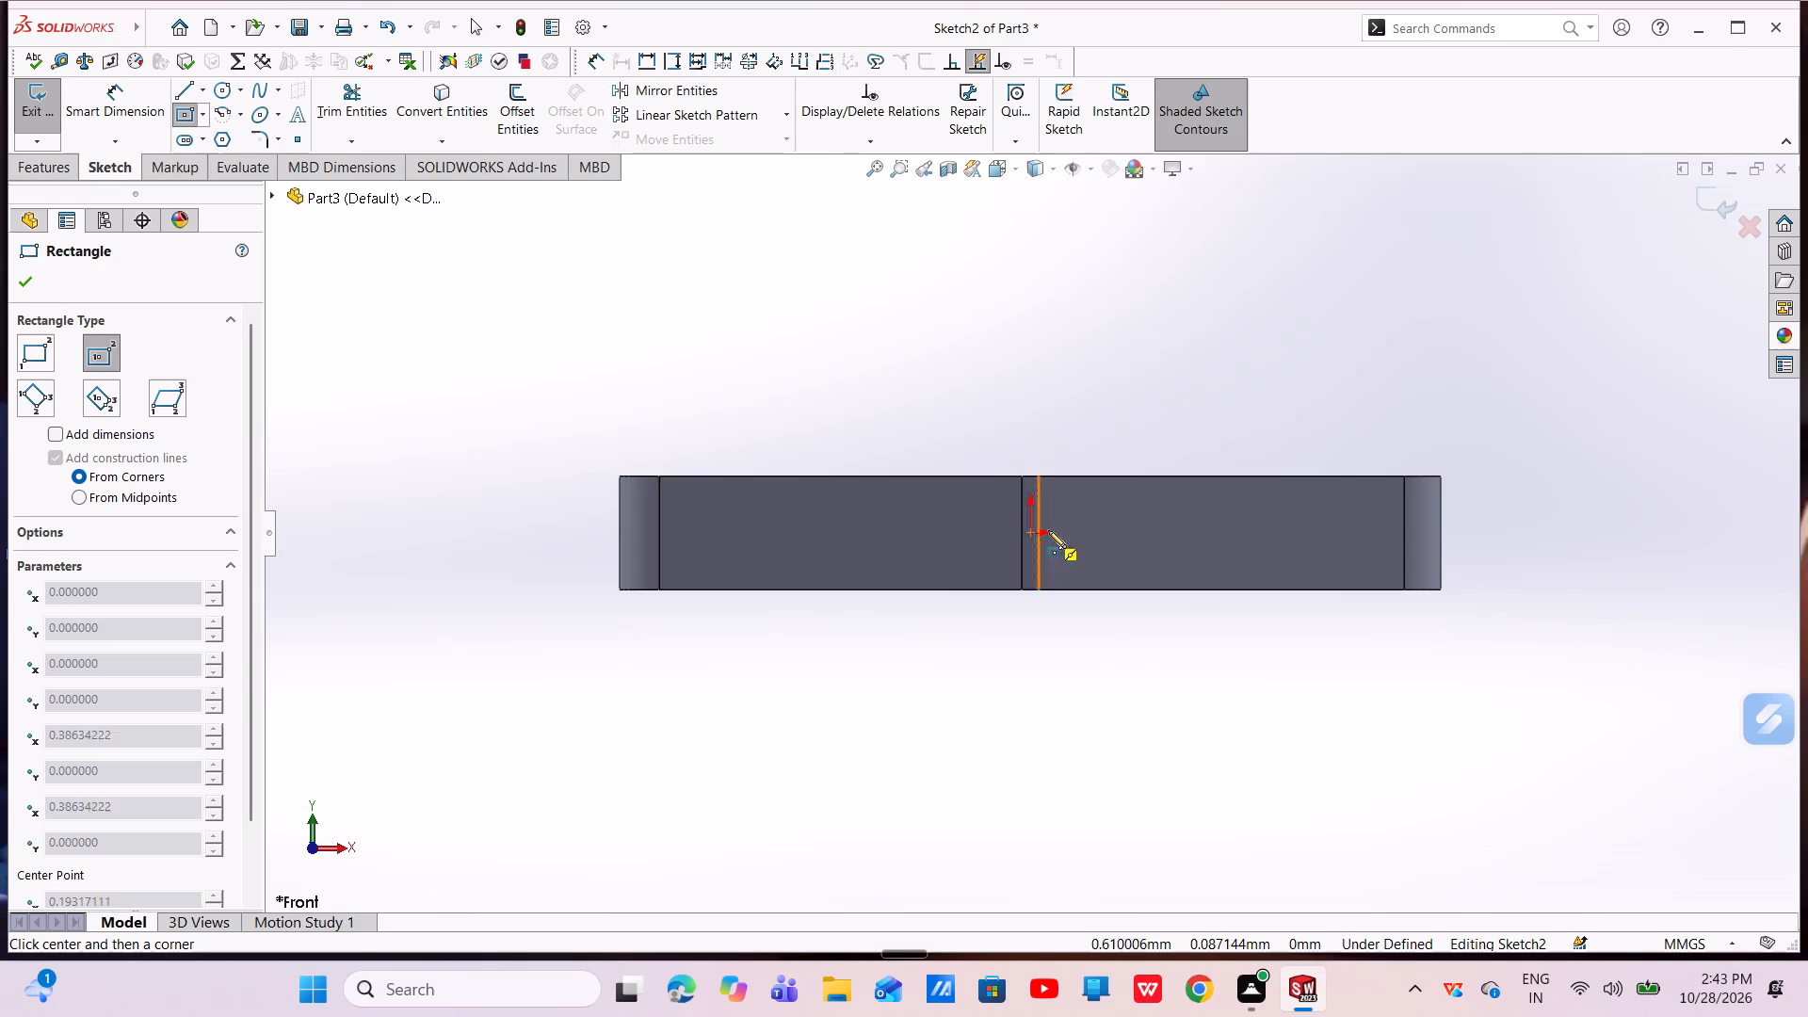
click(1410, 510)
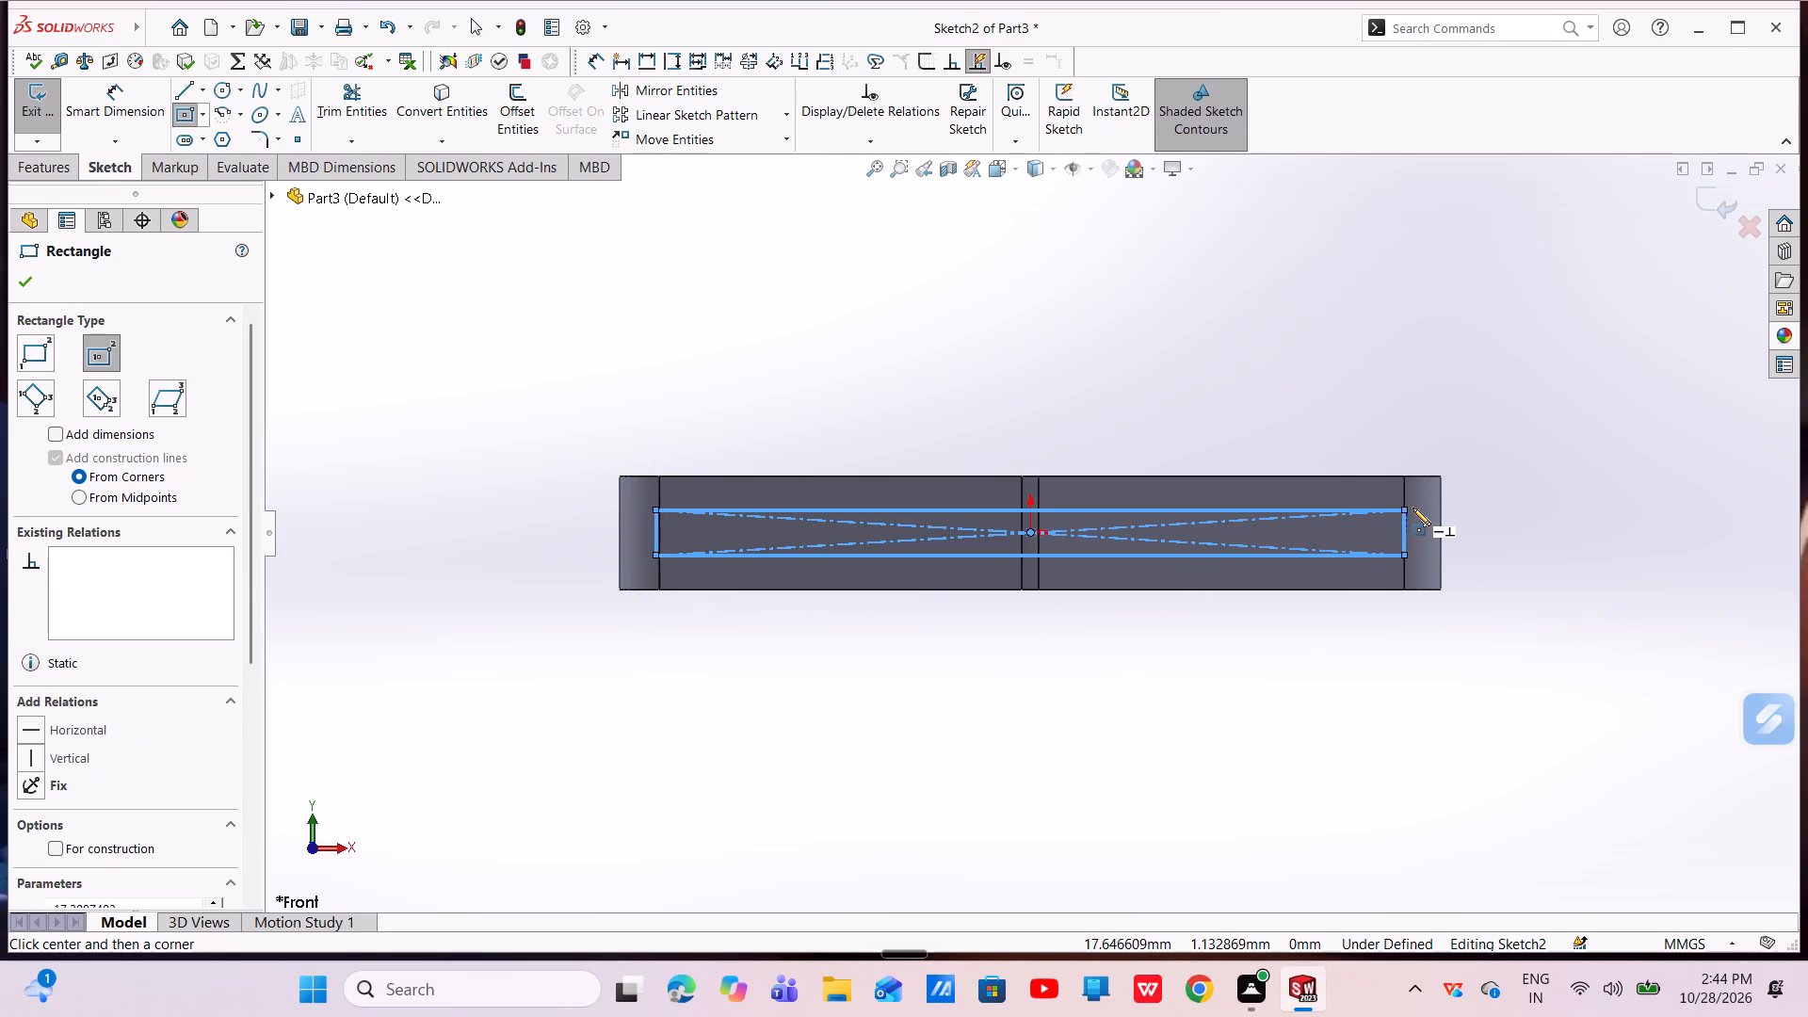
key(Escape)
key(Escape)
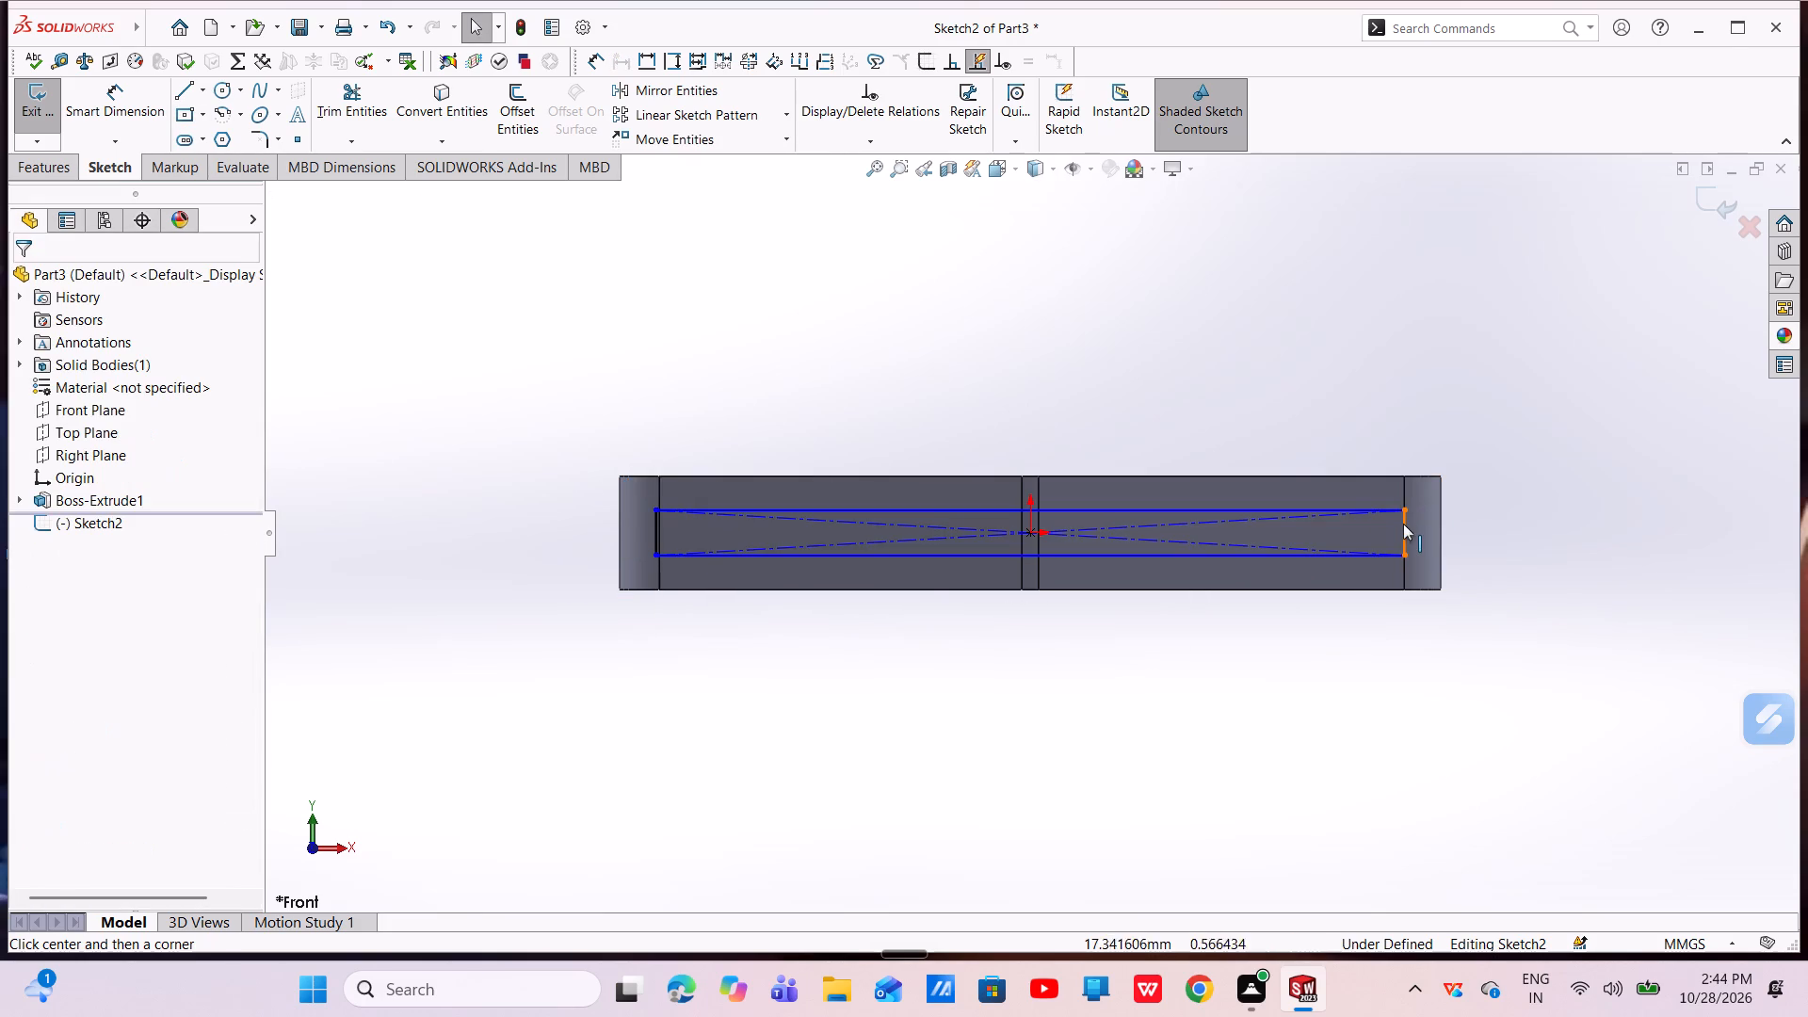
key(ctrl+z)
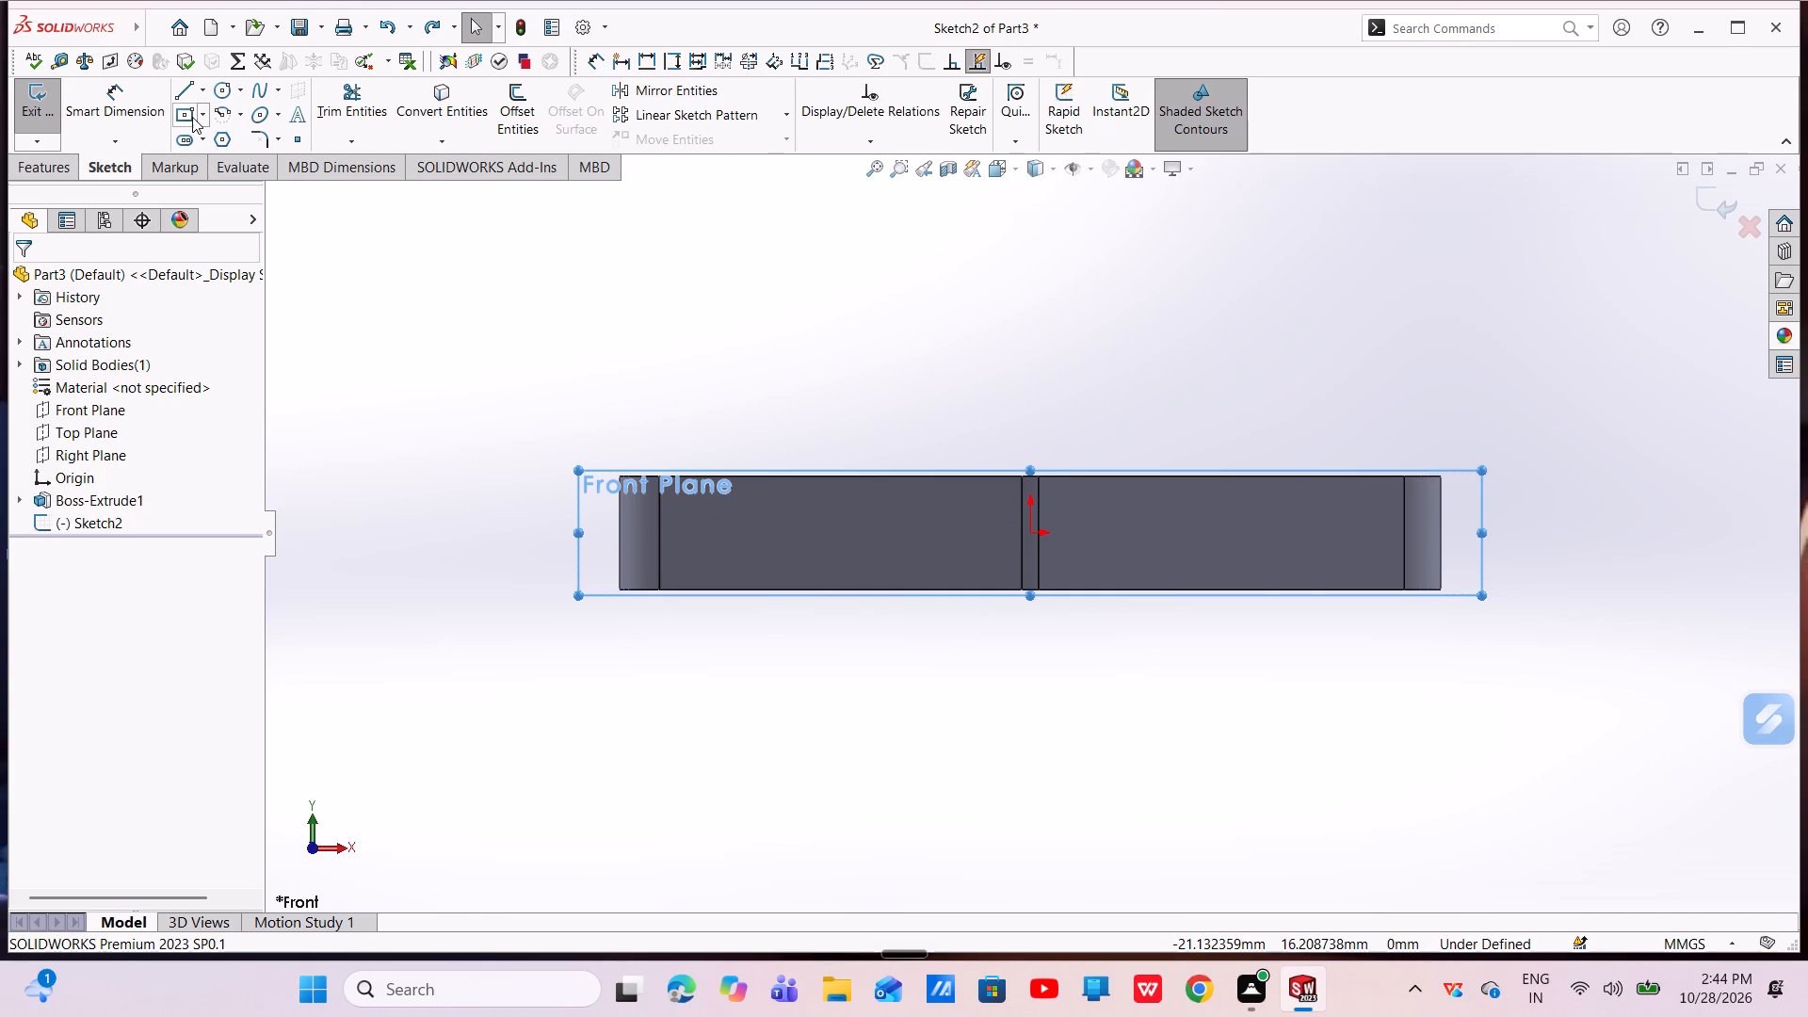
Sketch a center rectangle from the origin, about 39.1 mm by 2.3 mm, extending past both rounded ends of the rod.
click(187, 117)
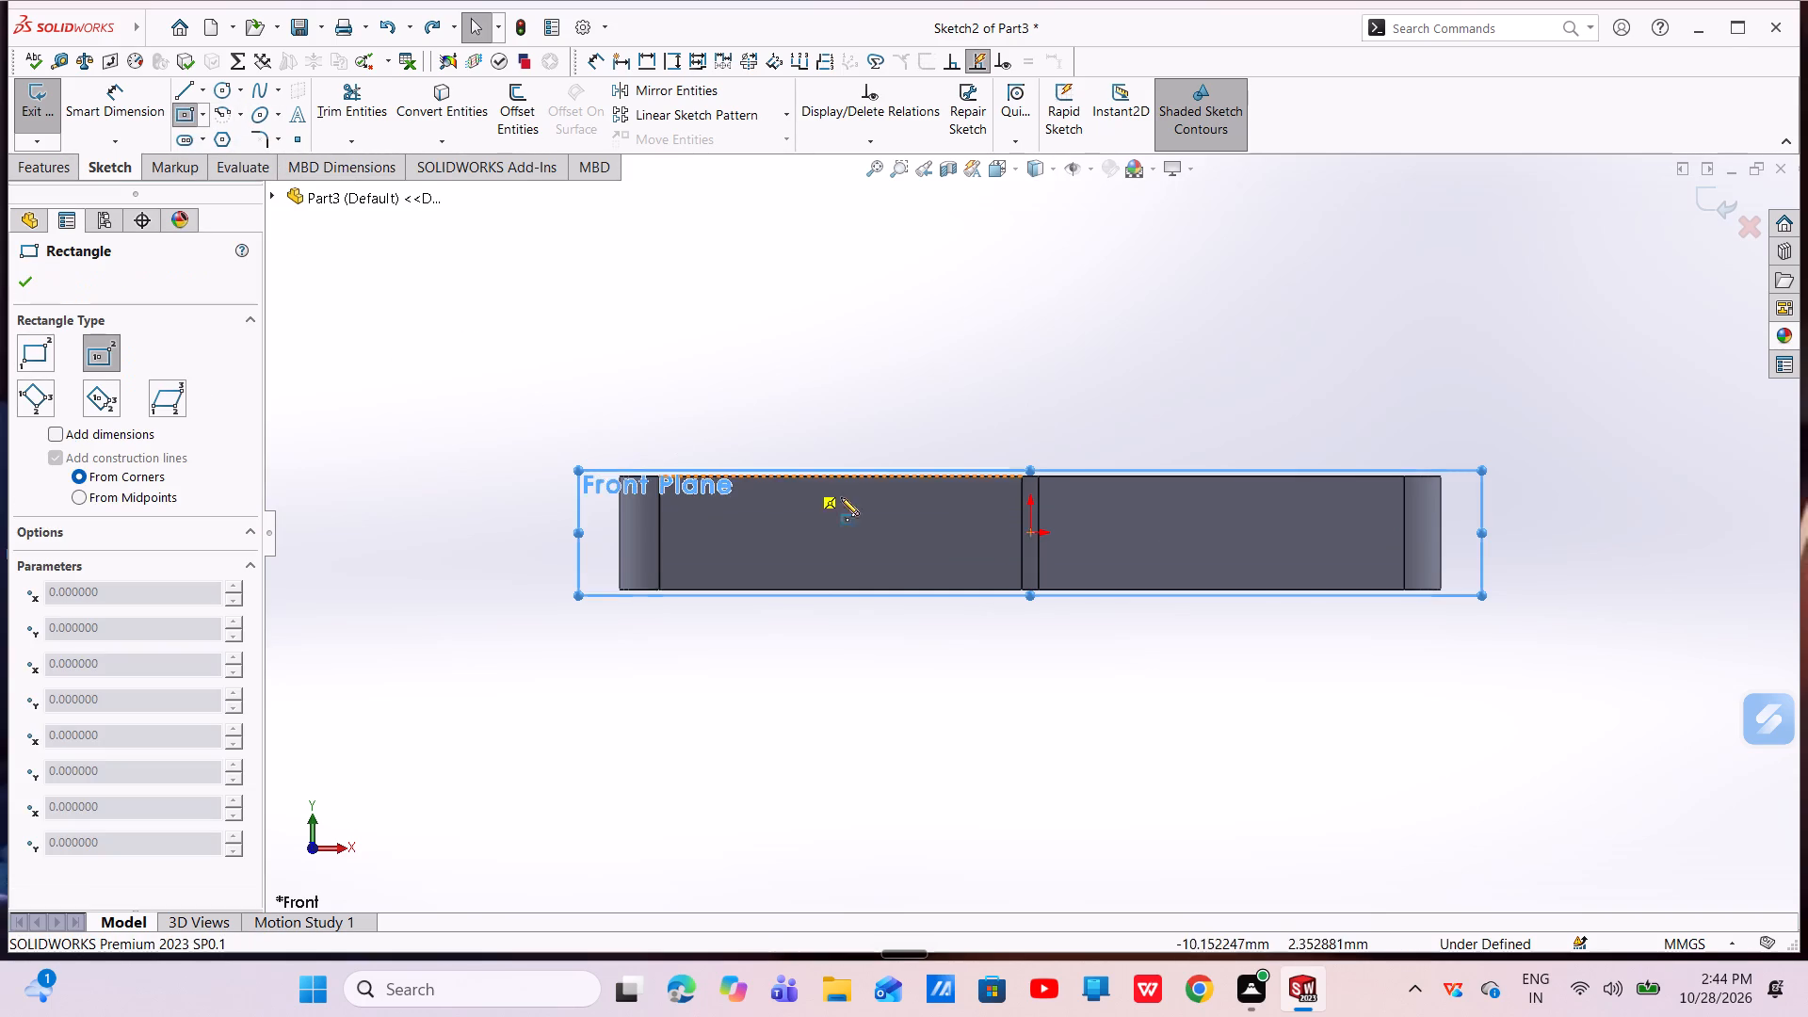
click(1031, 531)
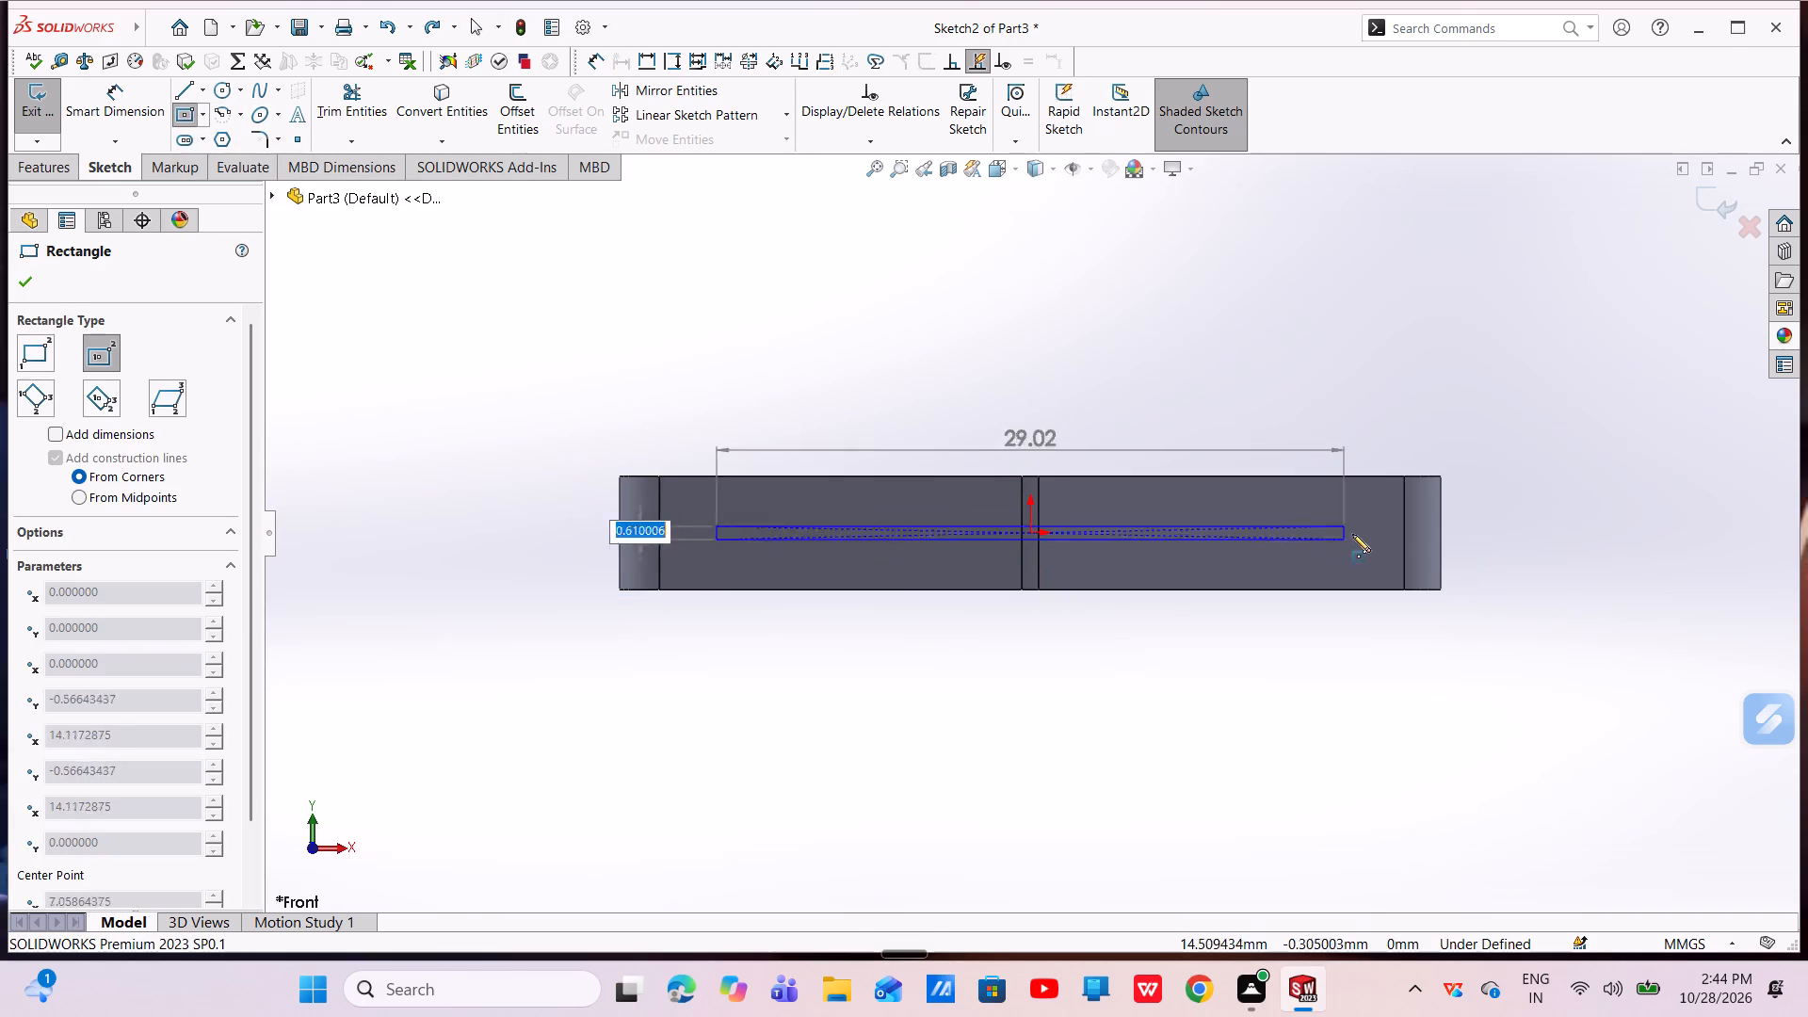
click(1453, 557)
right_click(1453, 557)
click(1489, 573)
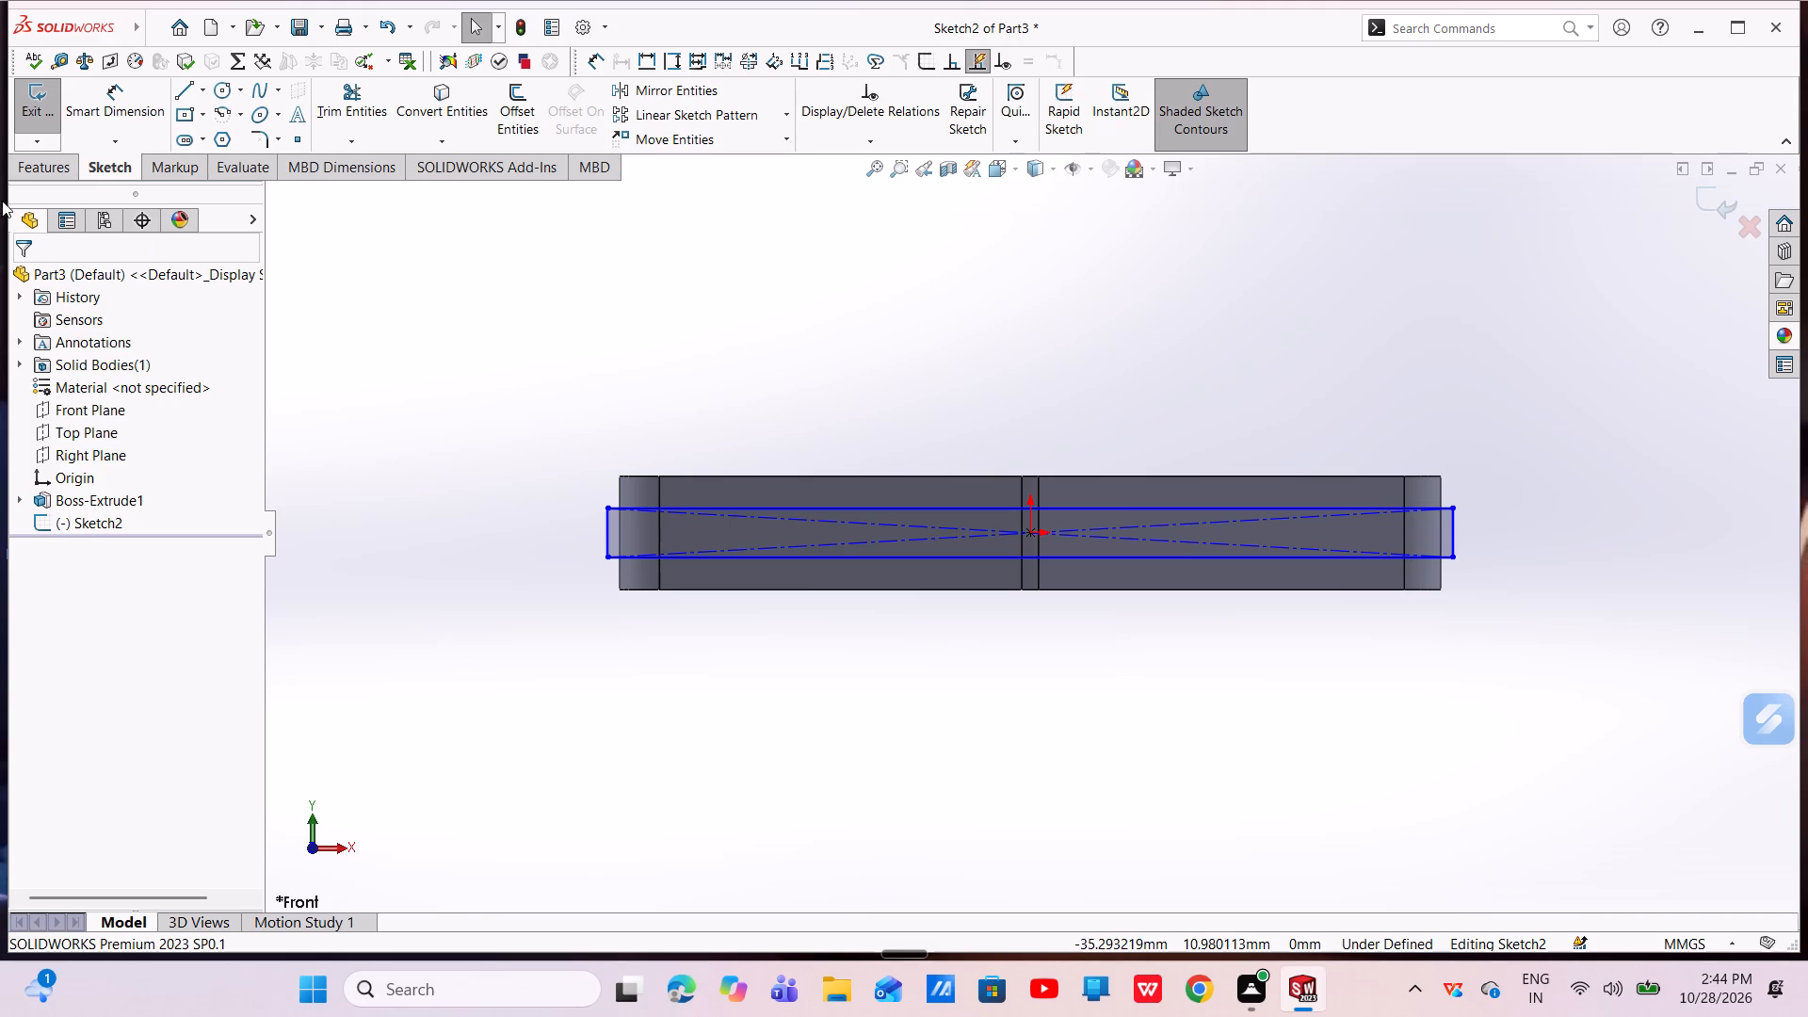
Dimension the gap between the rod's upper edge and the rectangle's upper line as 1.25 mm.
click(119, 120)
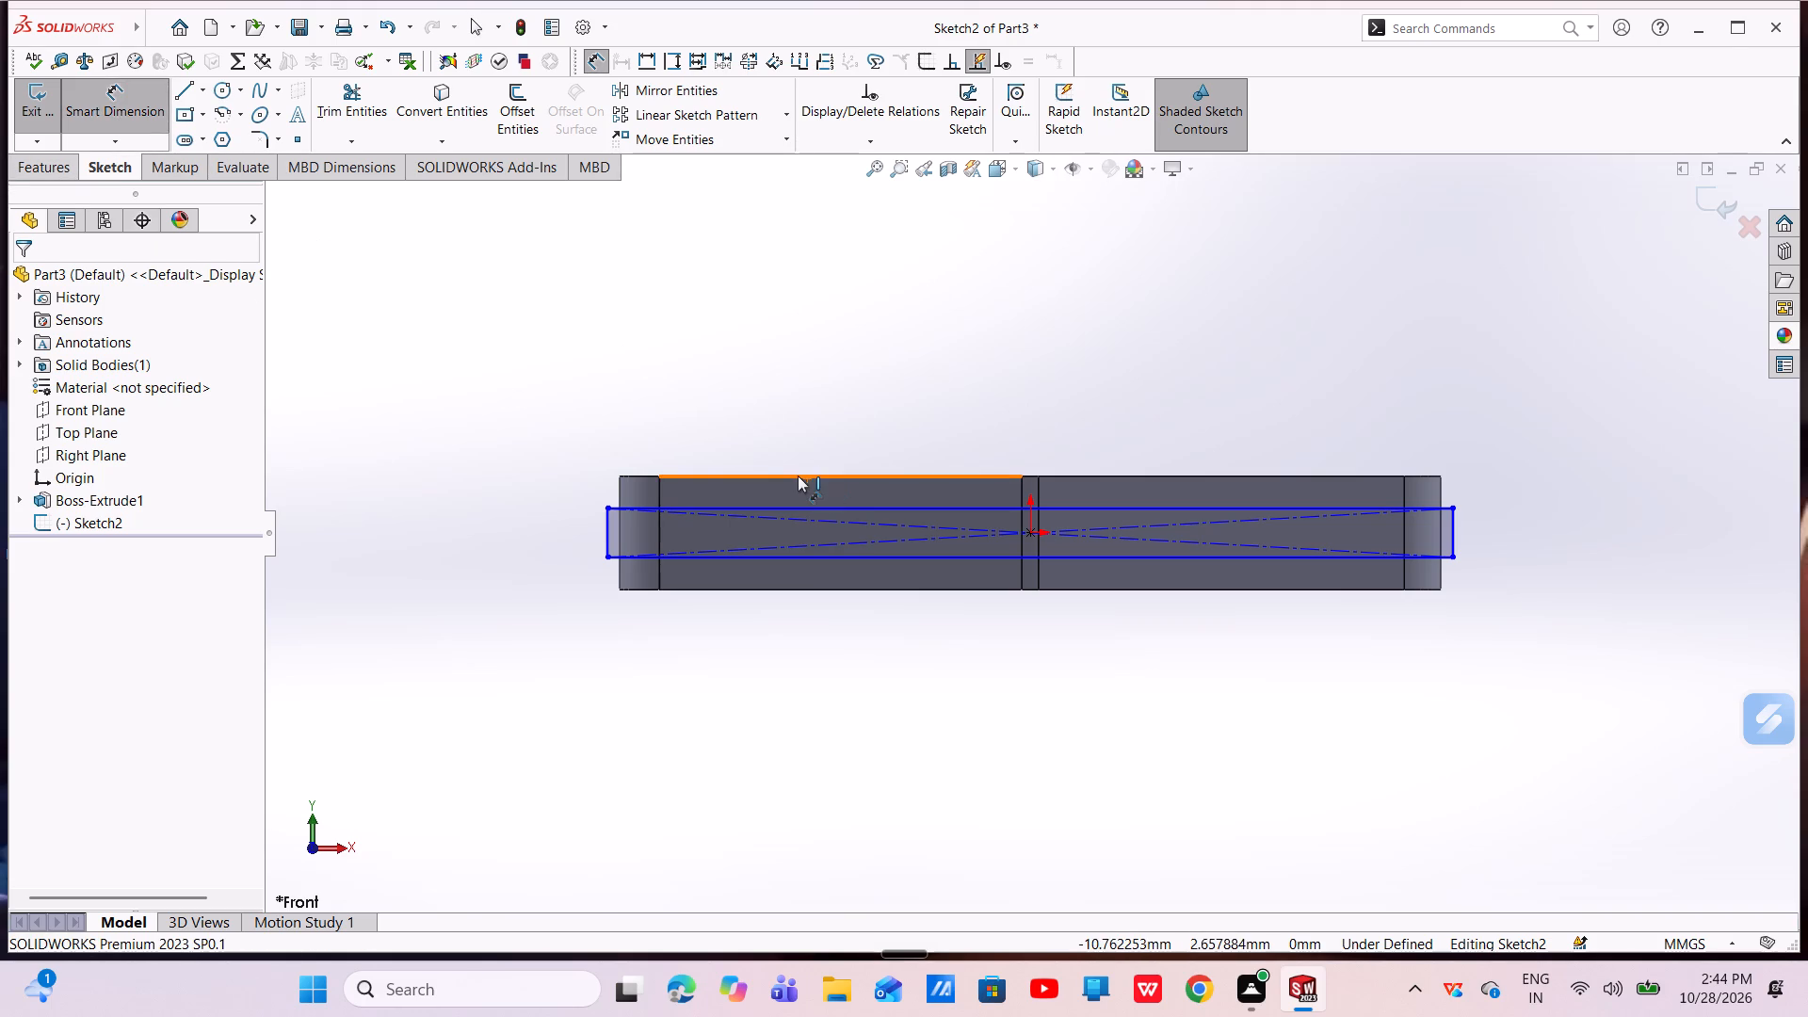
click(798, 476)
click(797, 505)
click(493, 432)
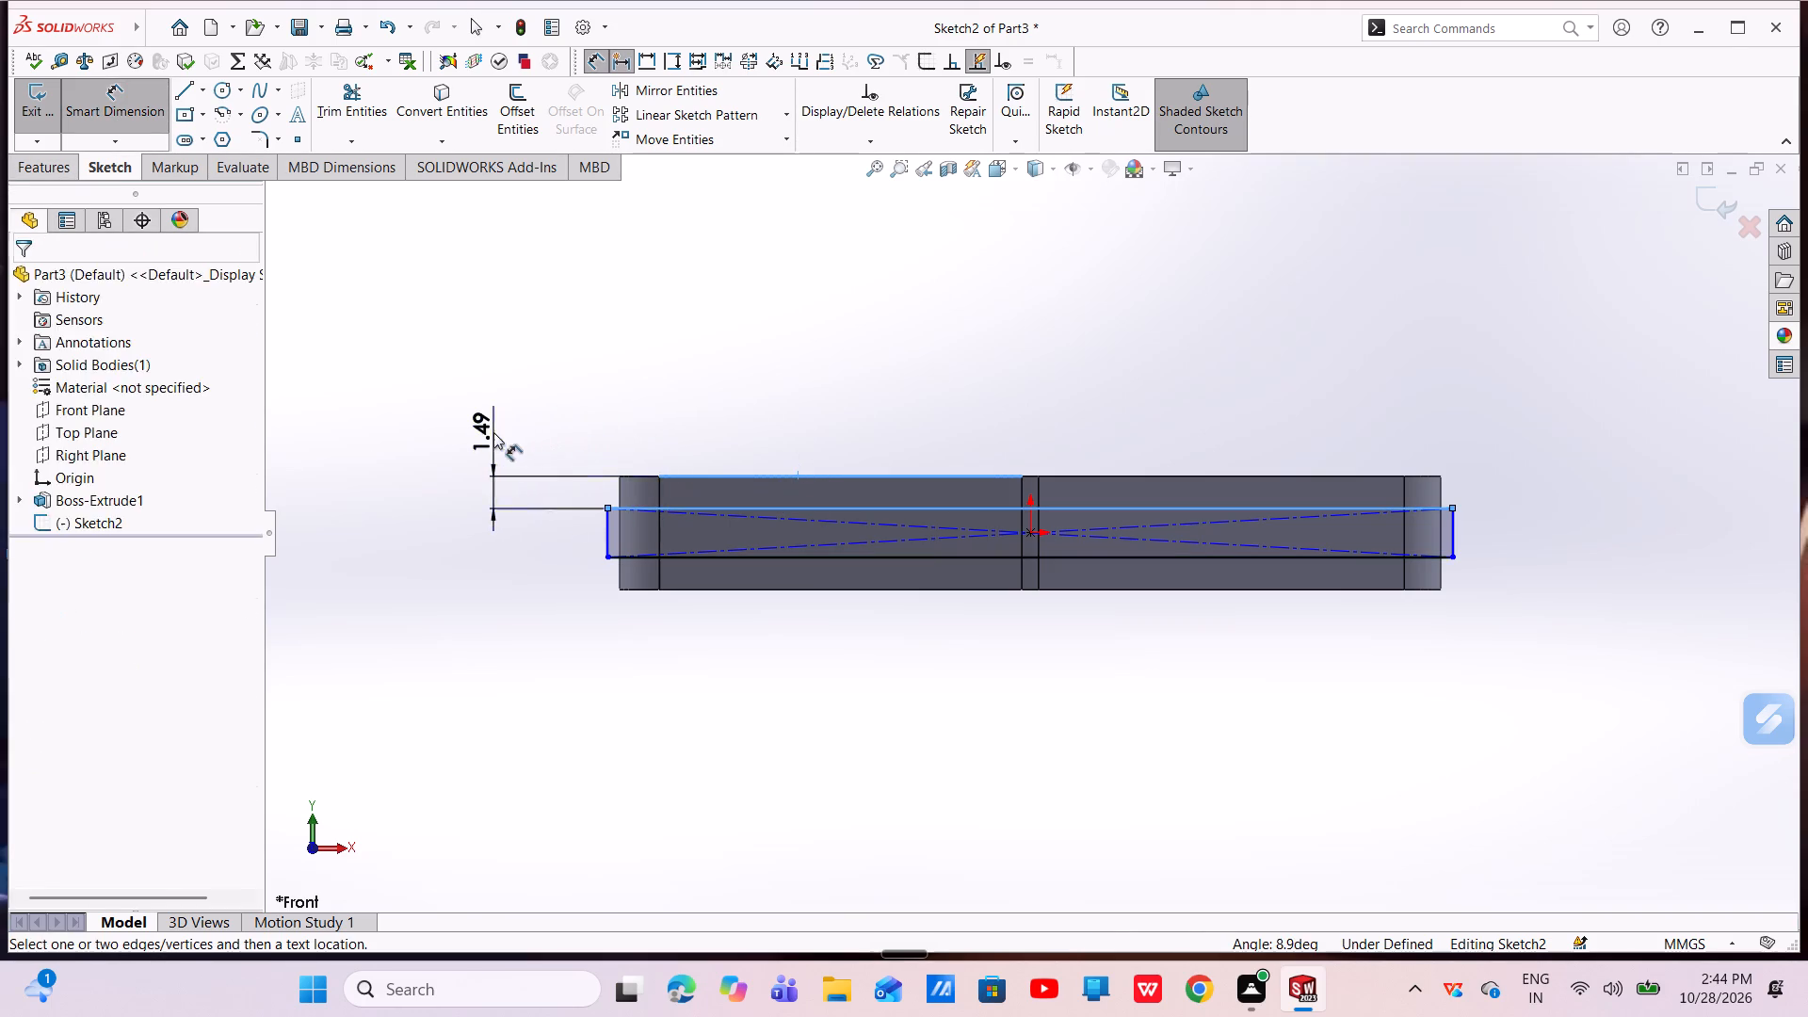
key(BackSpace)
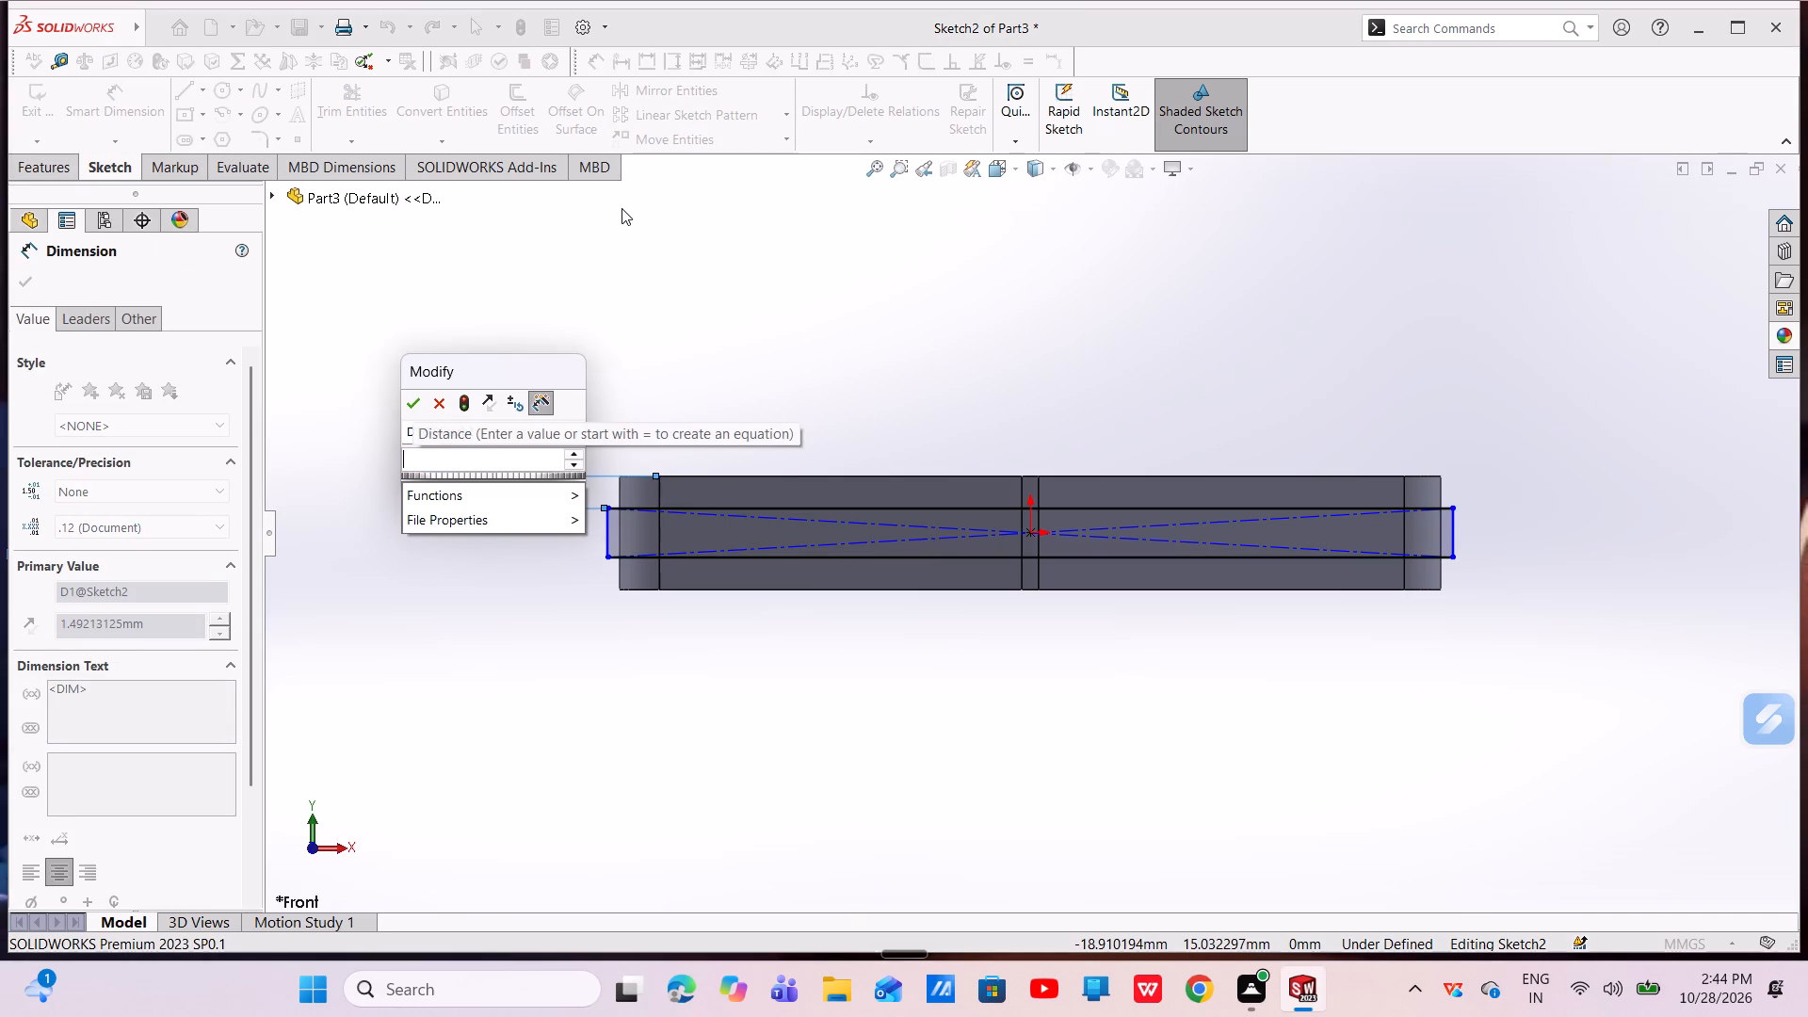
text(1.25)
key(Return)
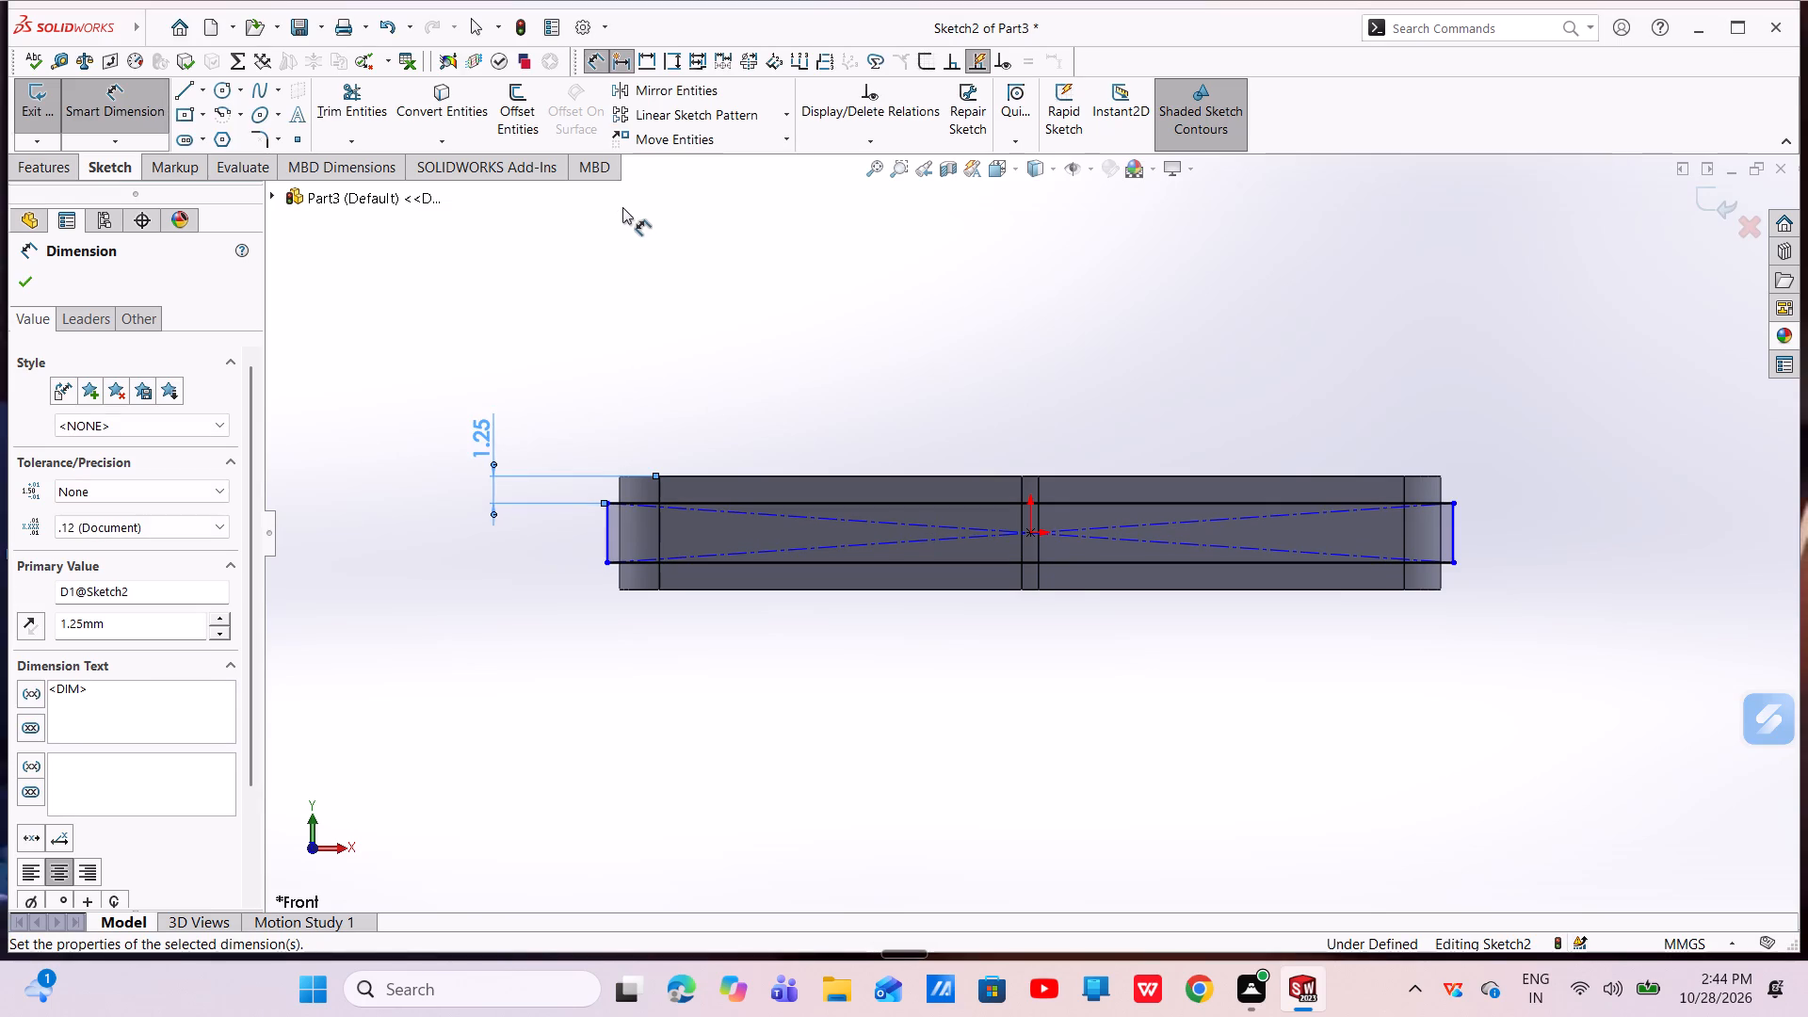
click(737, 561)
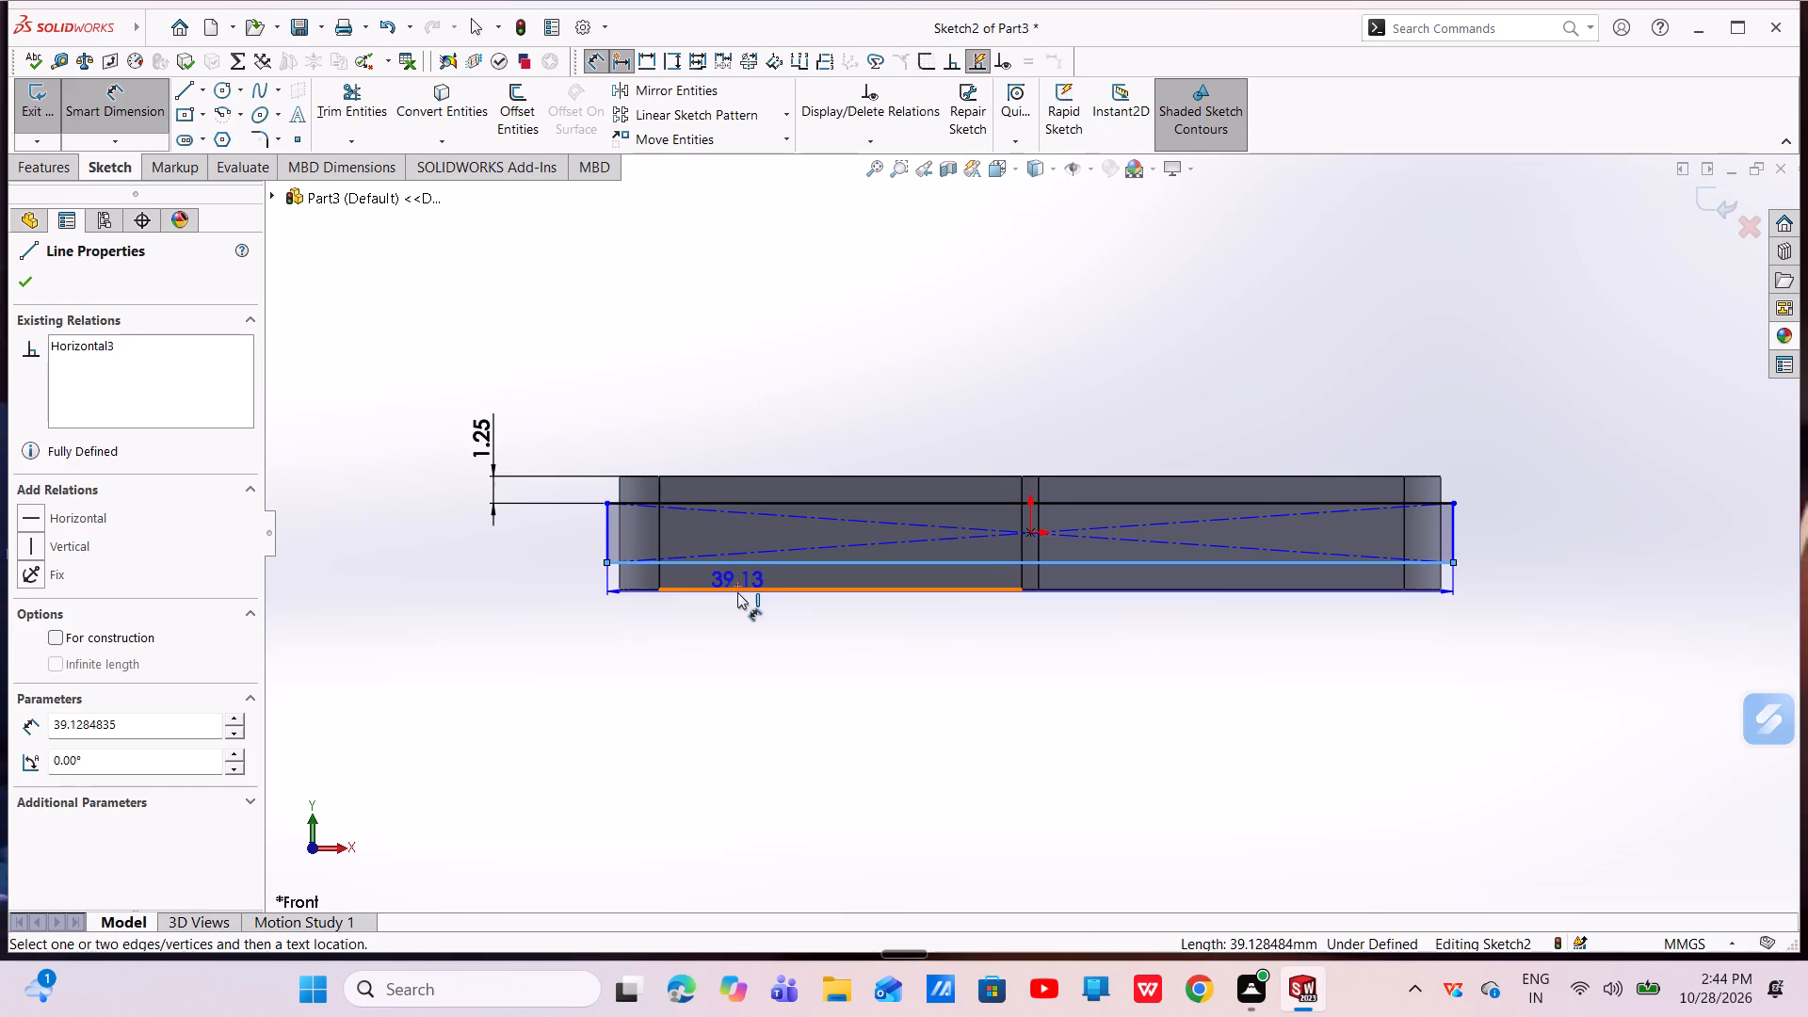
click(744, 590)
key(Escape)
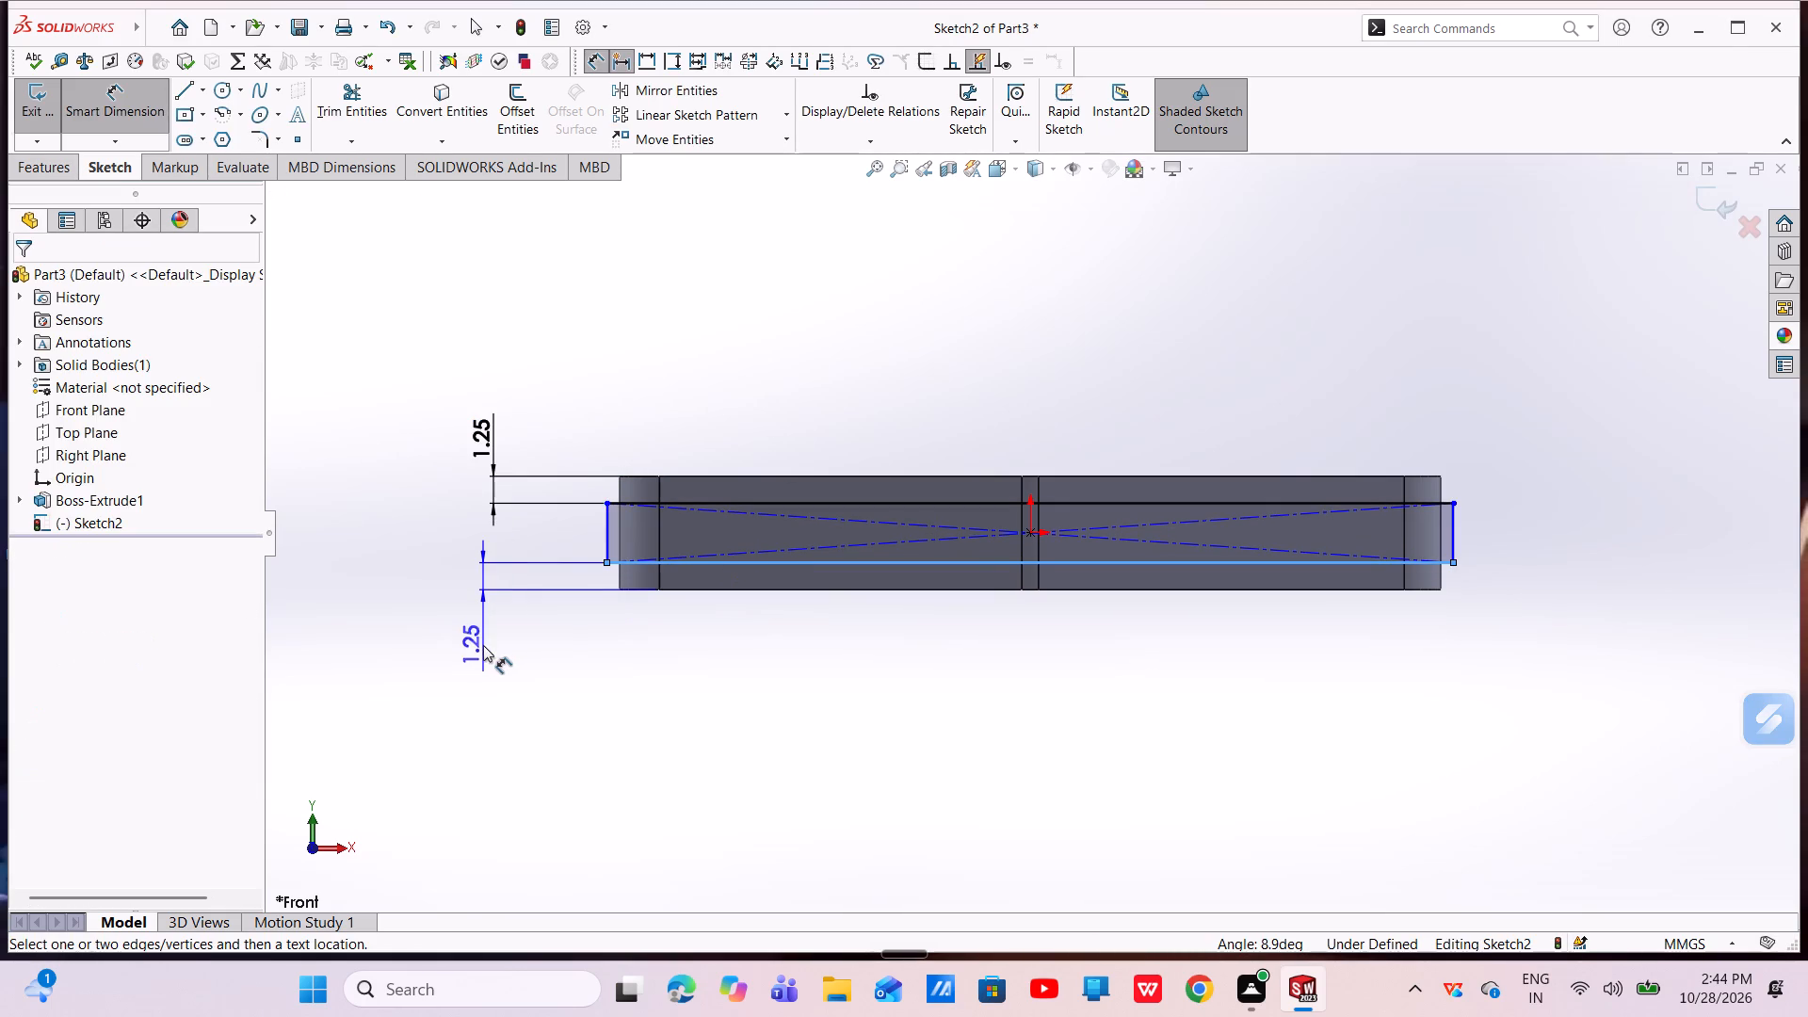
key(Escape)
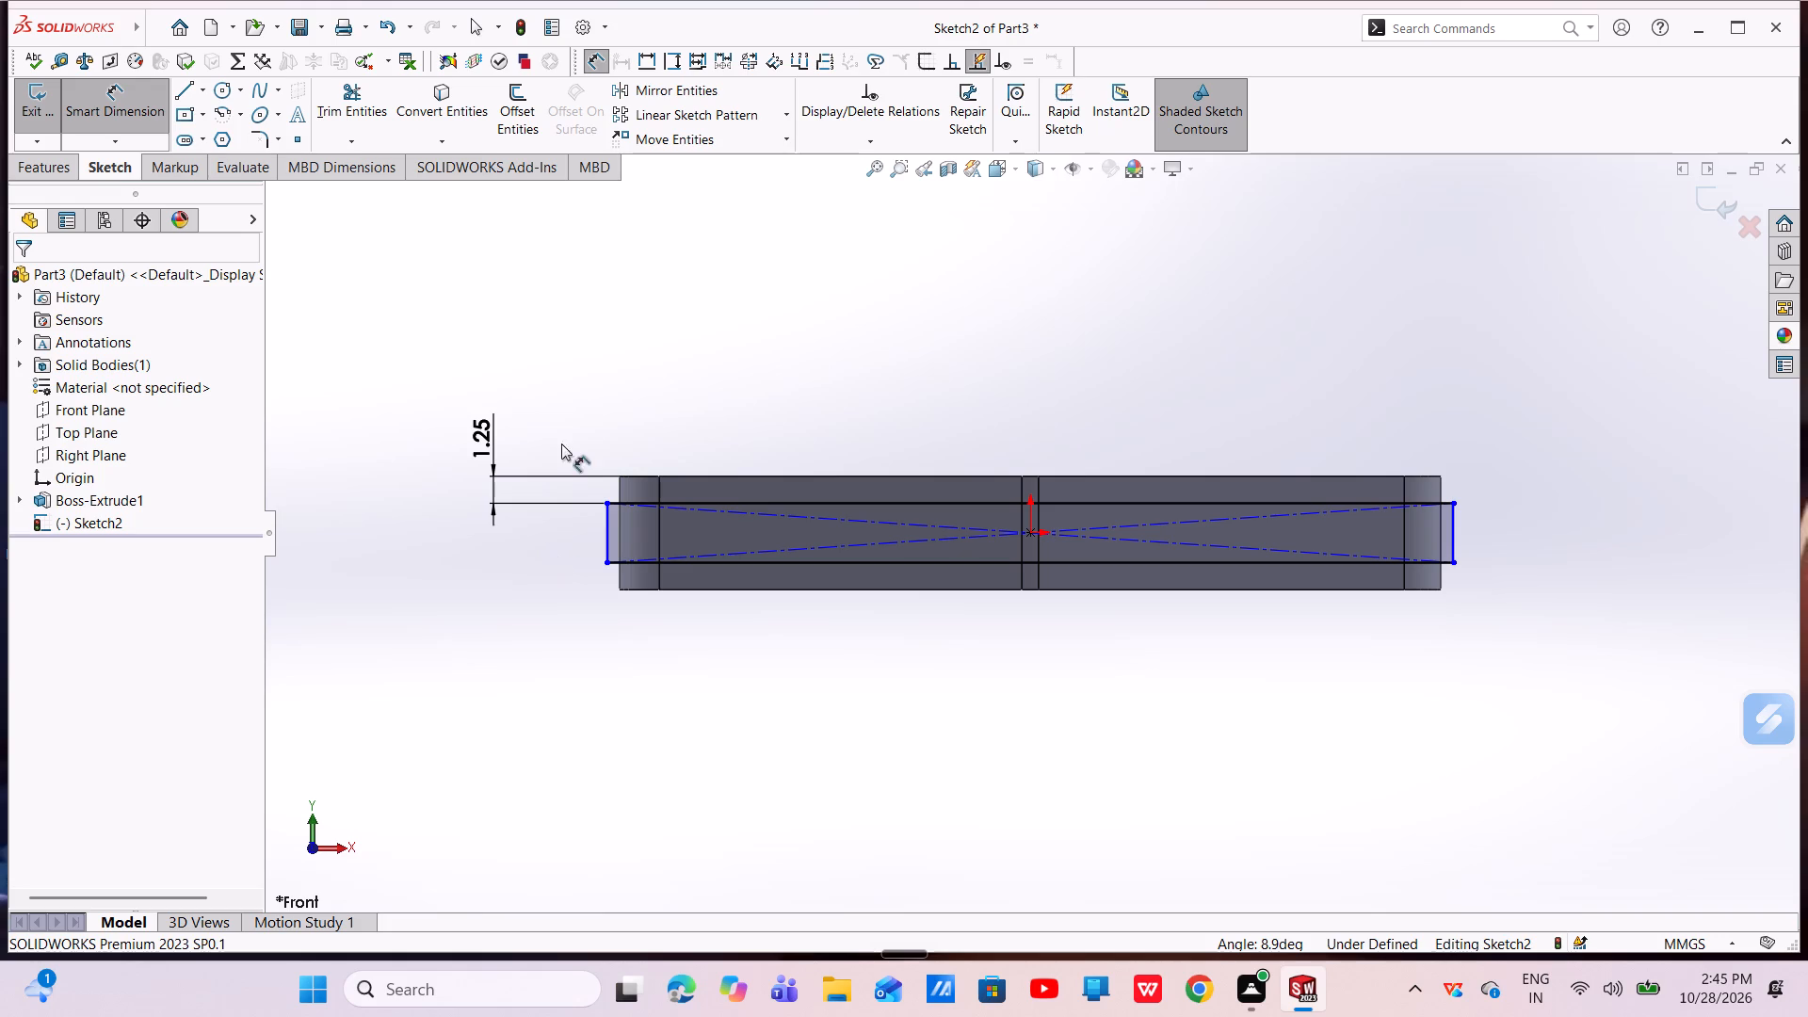
Cut-extrude the rectangle with a Mid Plane depth of 45.25 mm through the rod and keep all resulting bodies.
click(59, 165)
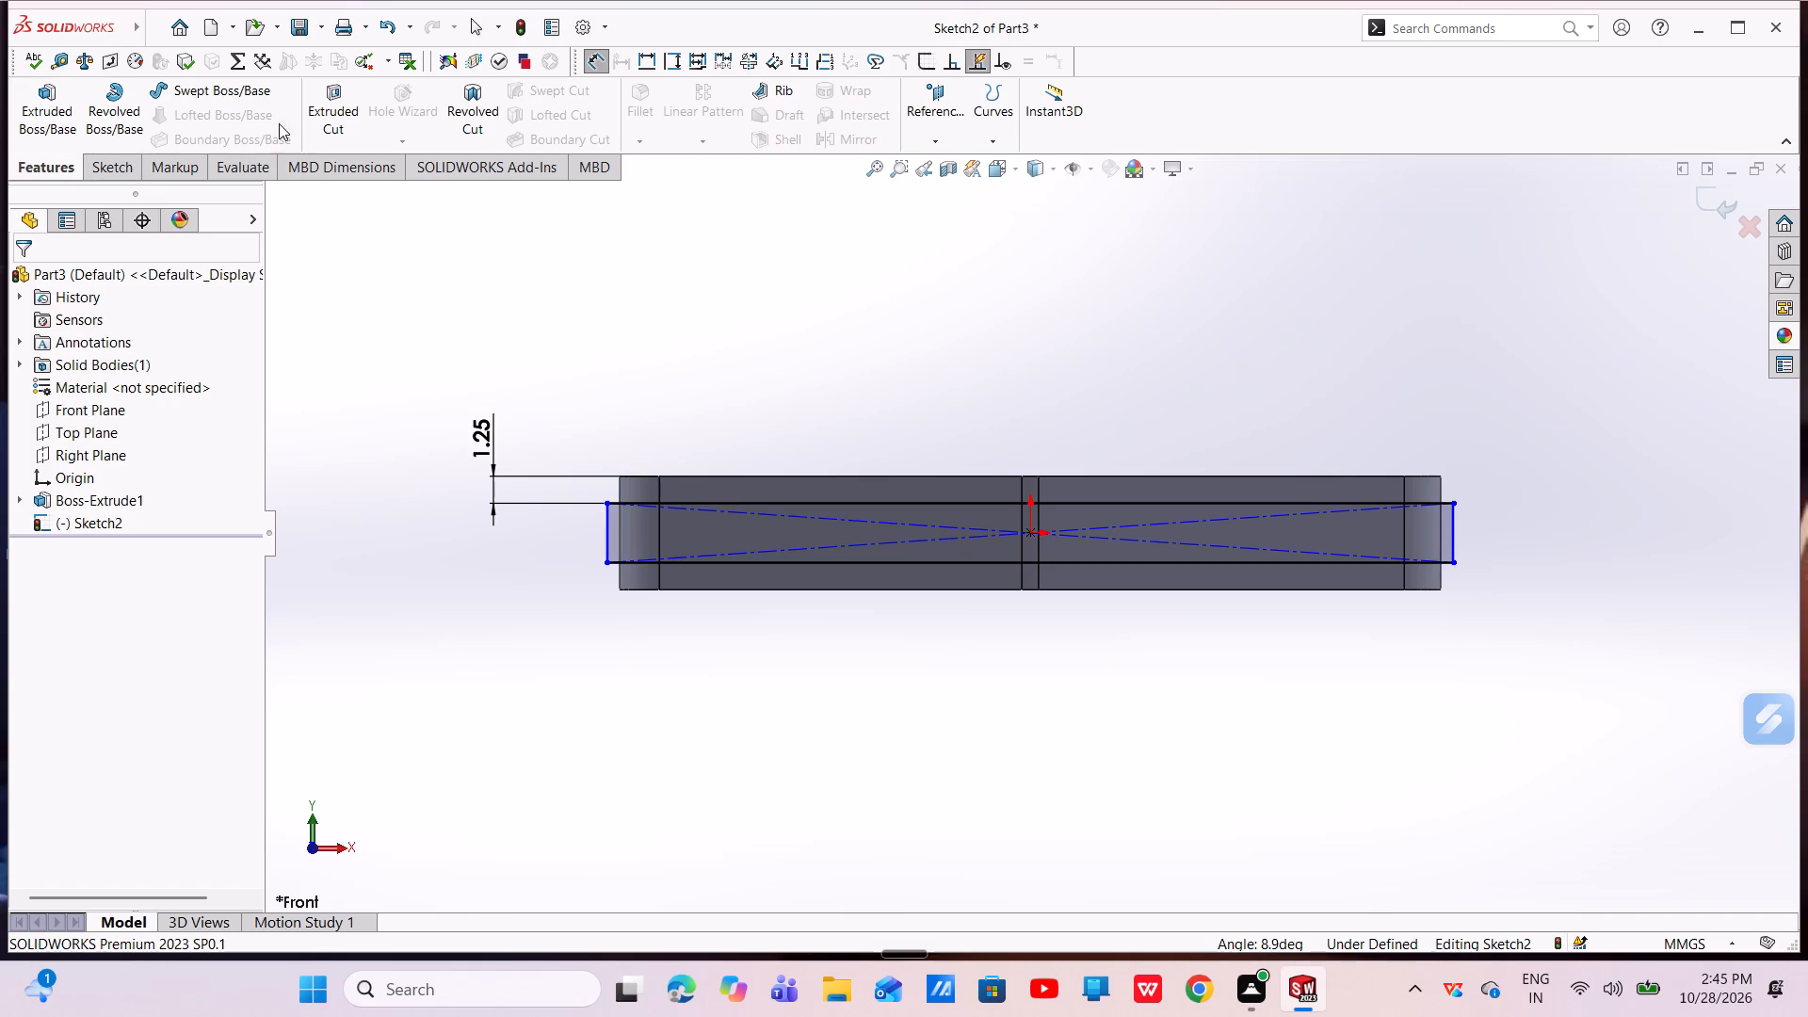
click(324, 121)
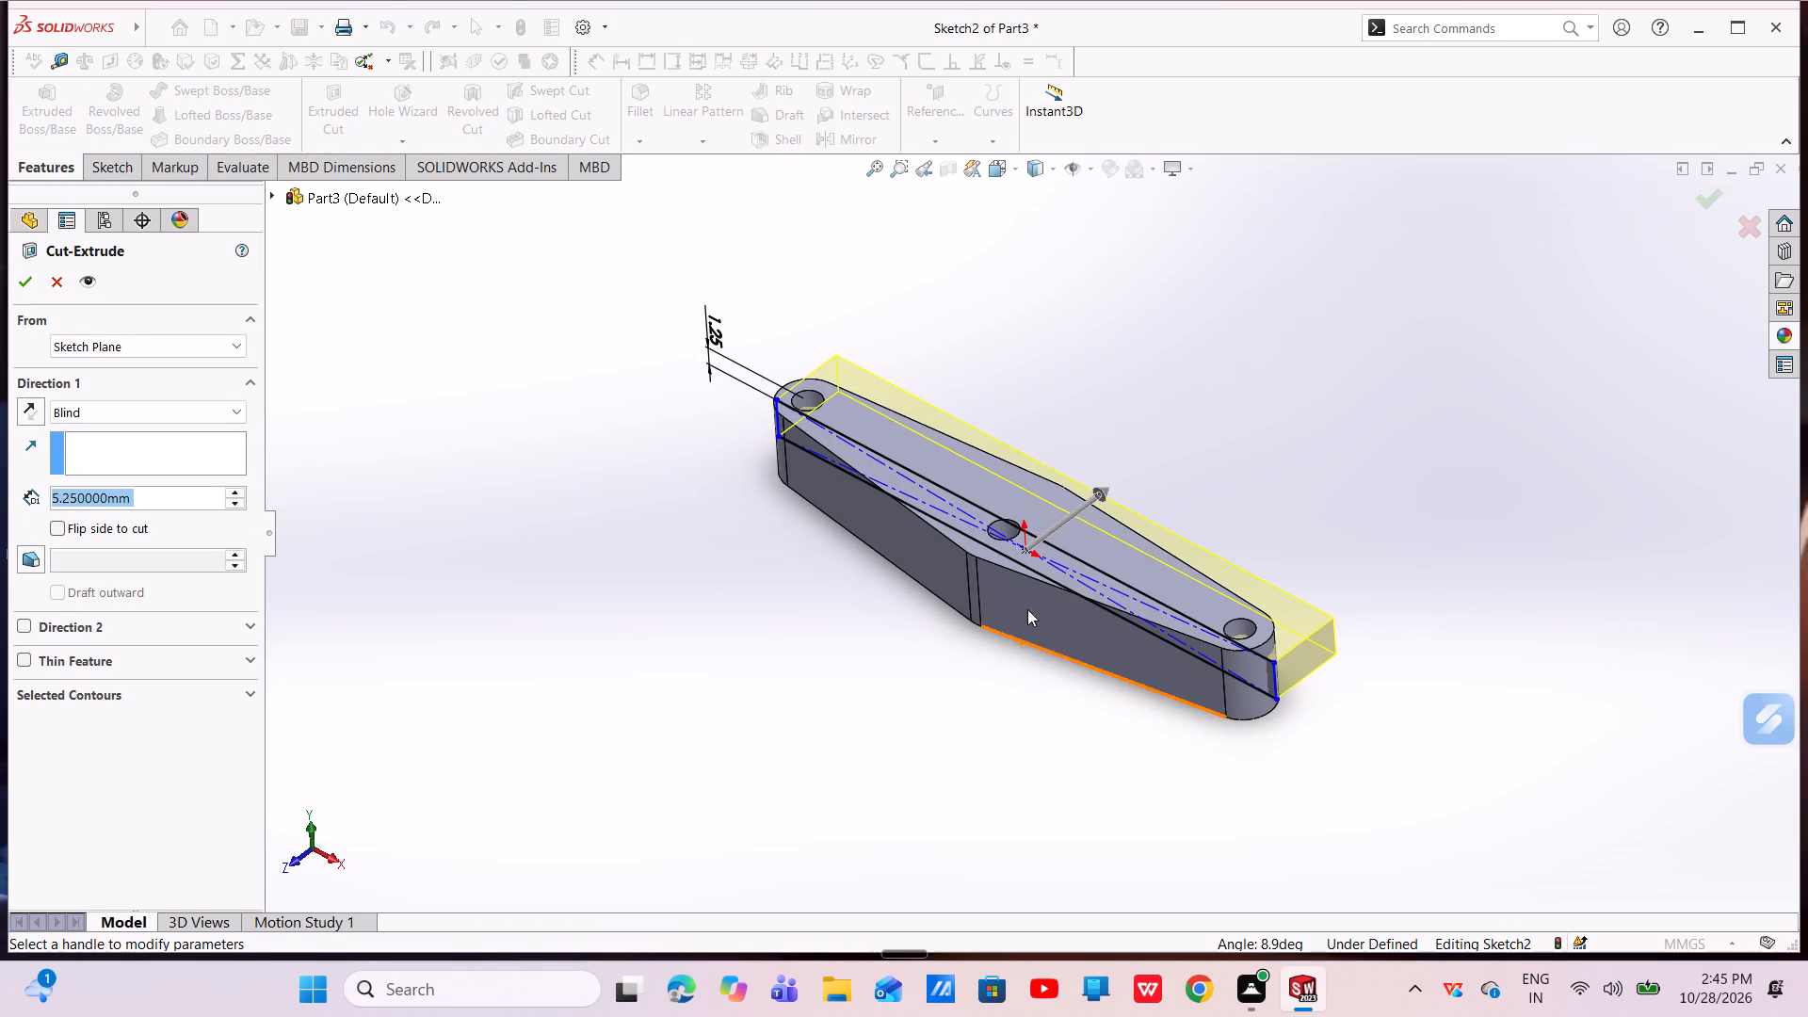
click(218, 410)
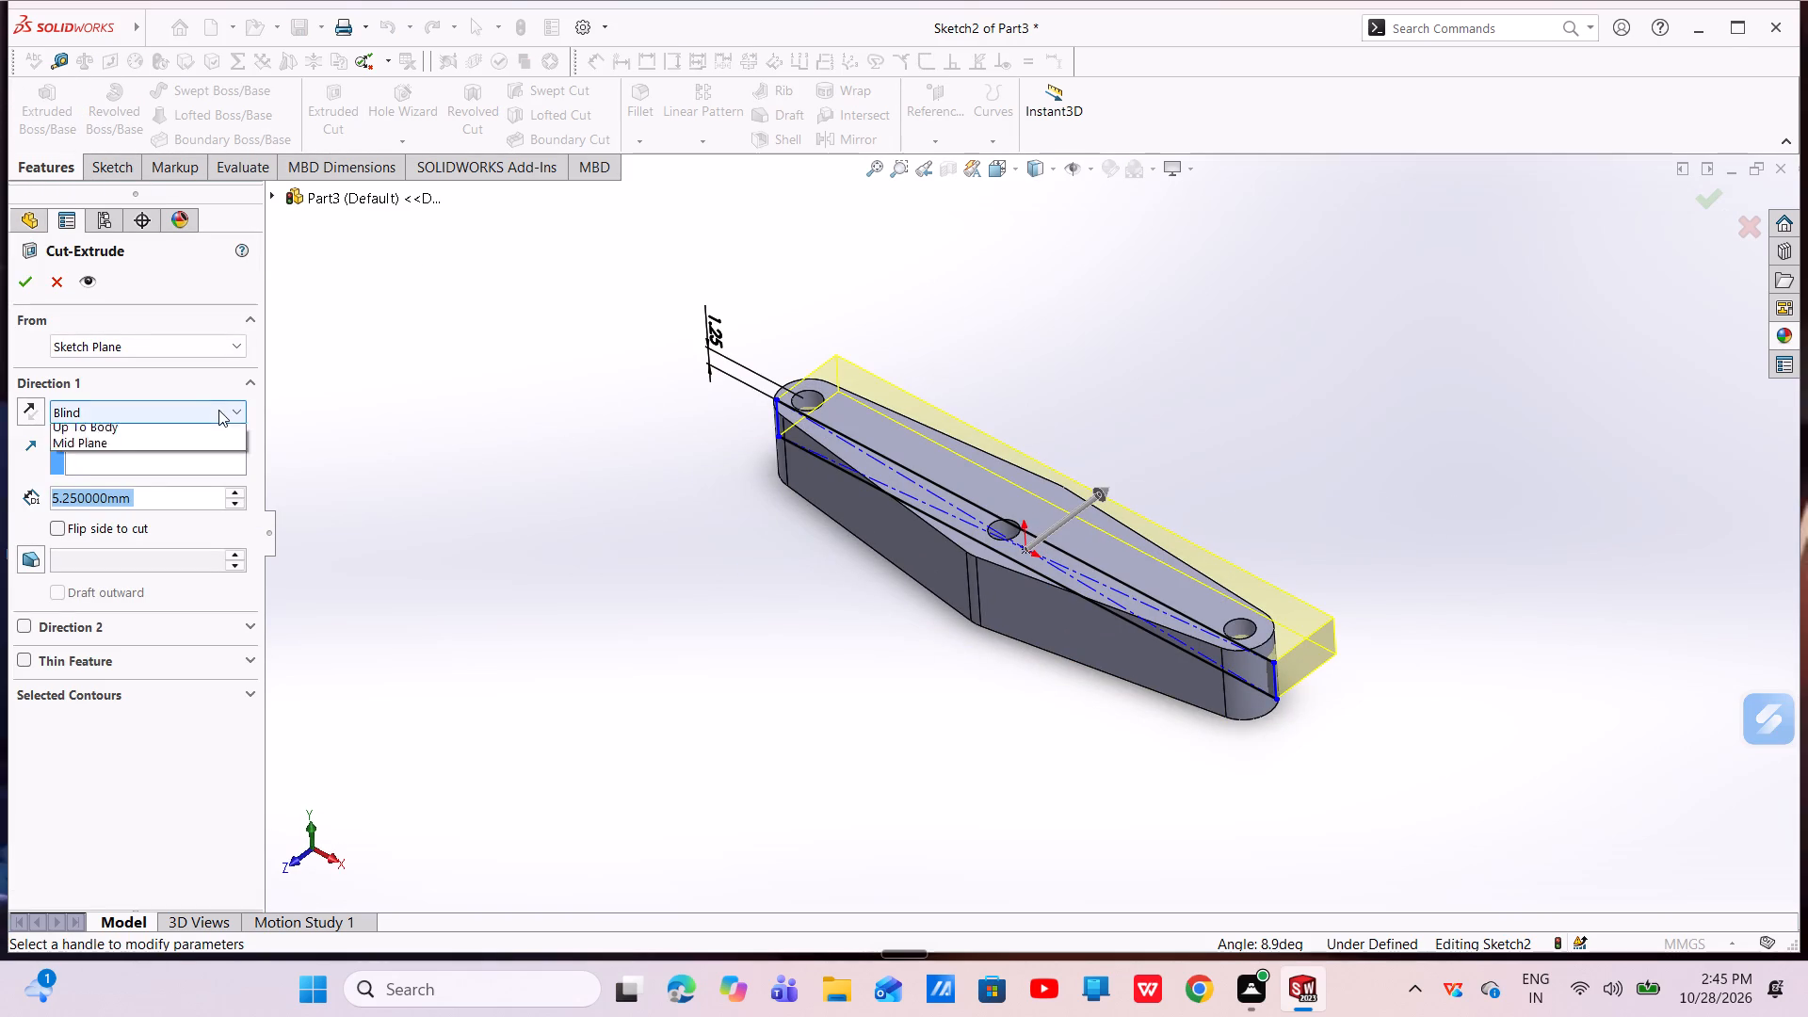
click(75, 559)
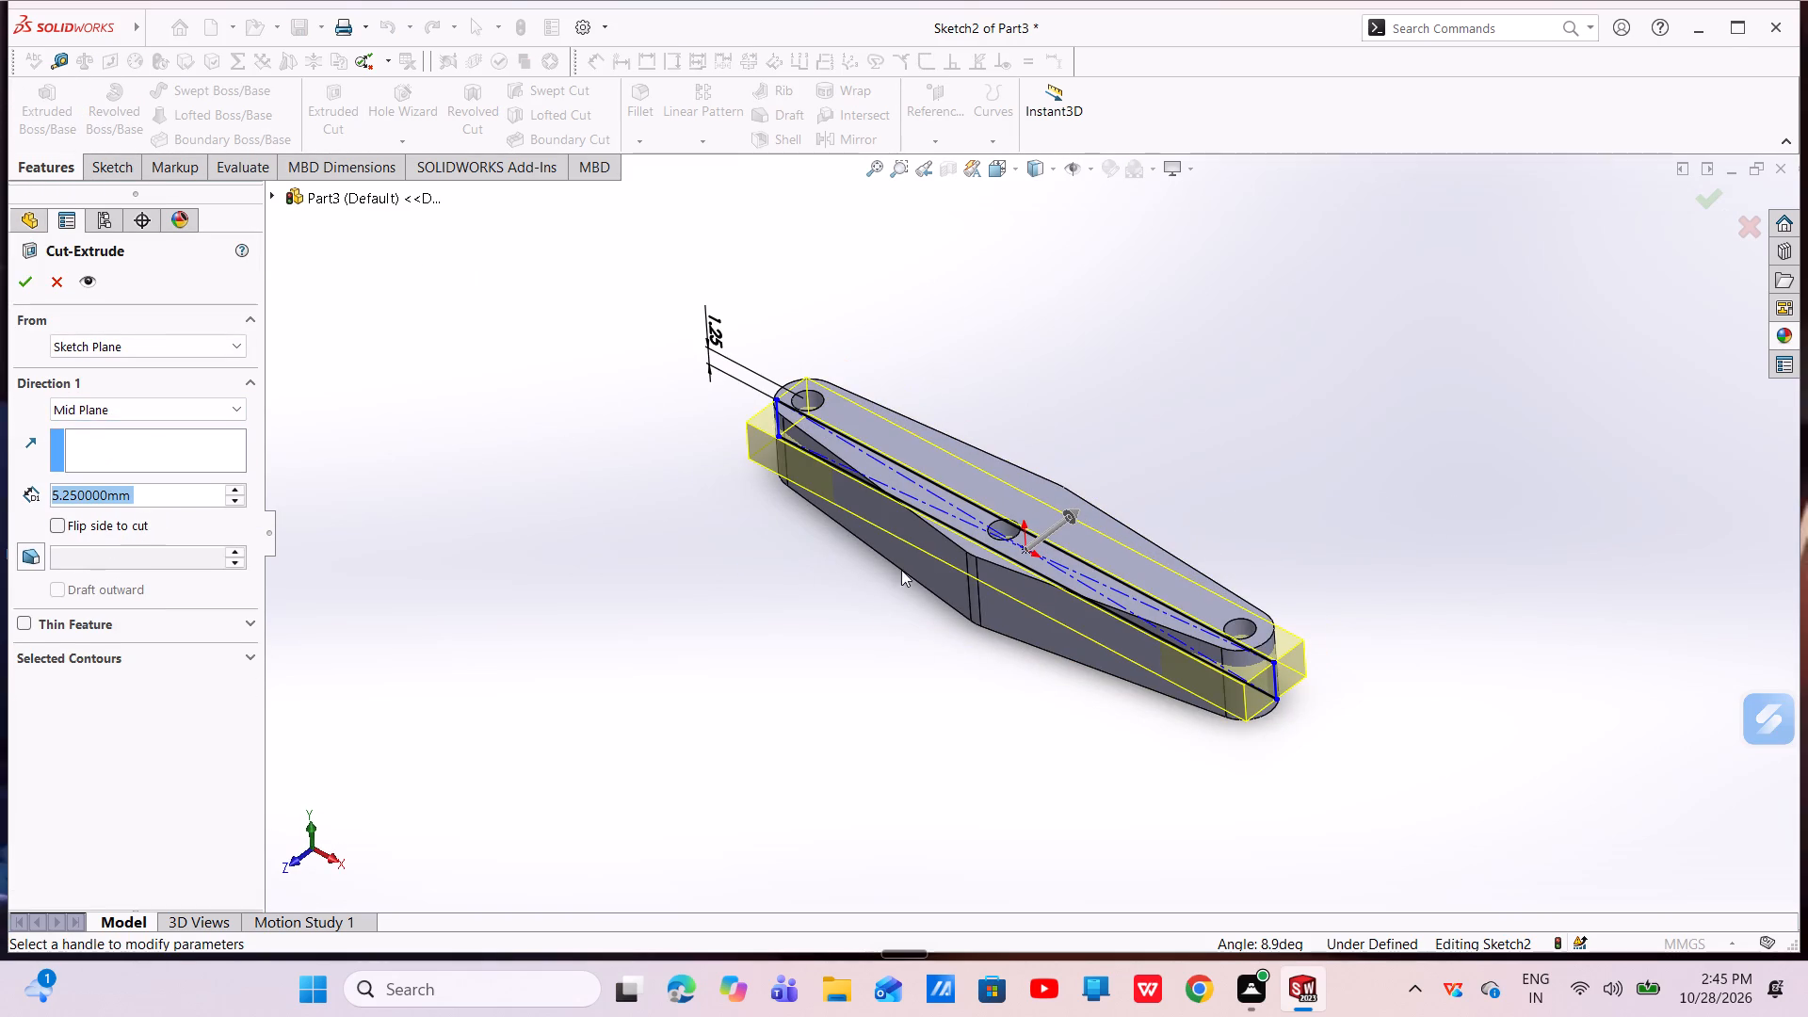
click(1073, 520)
drag(1073, 515, 1090, 508)
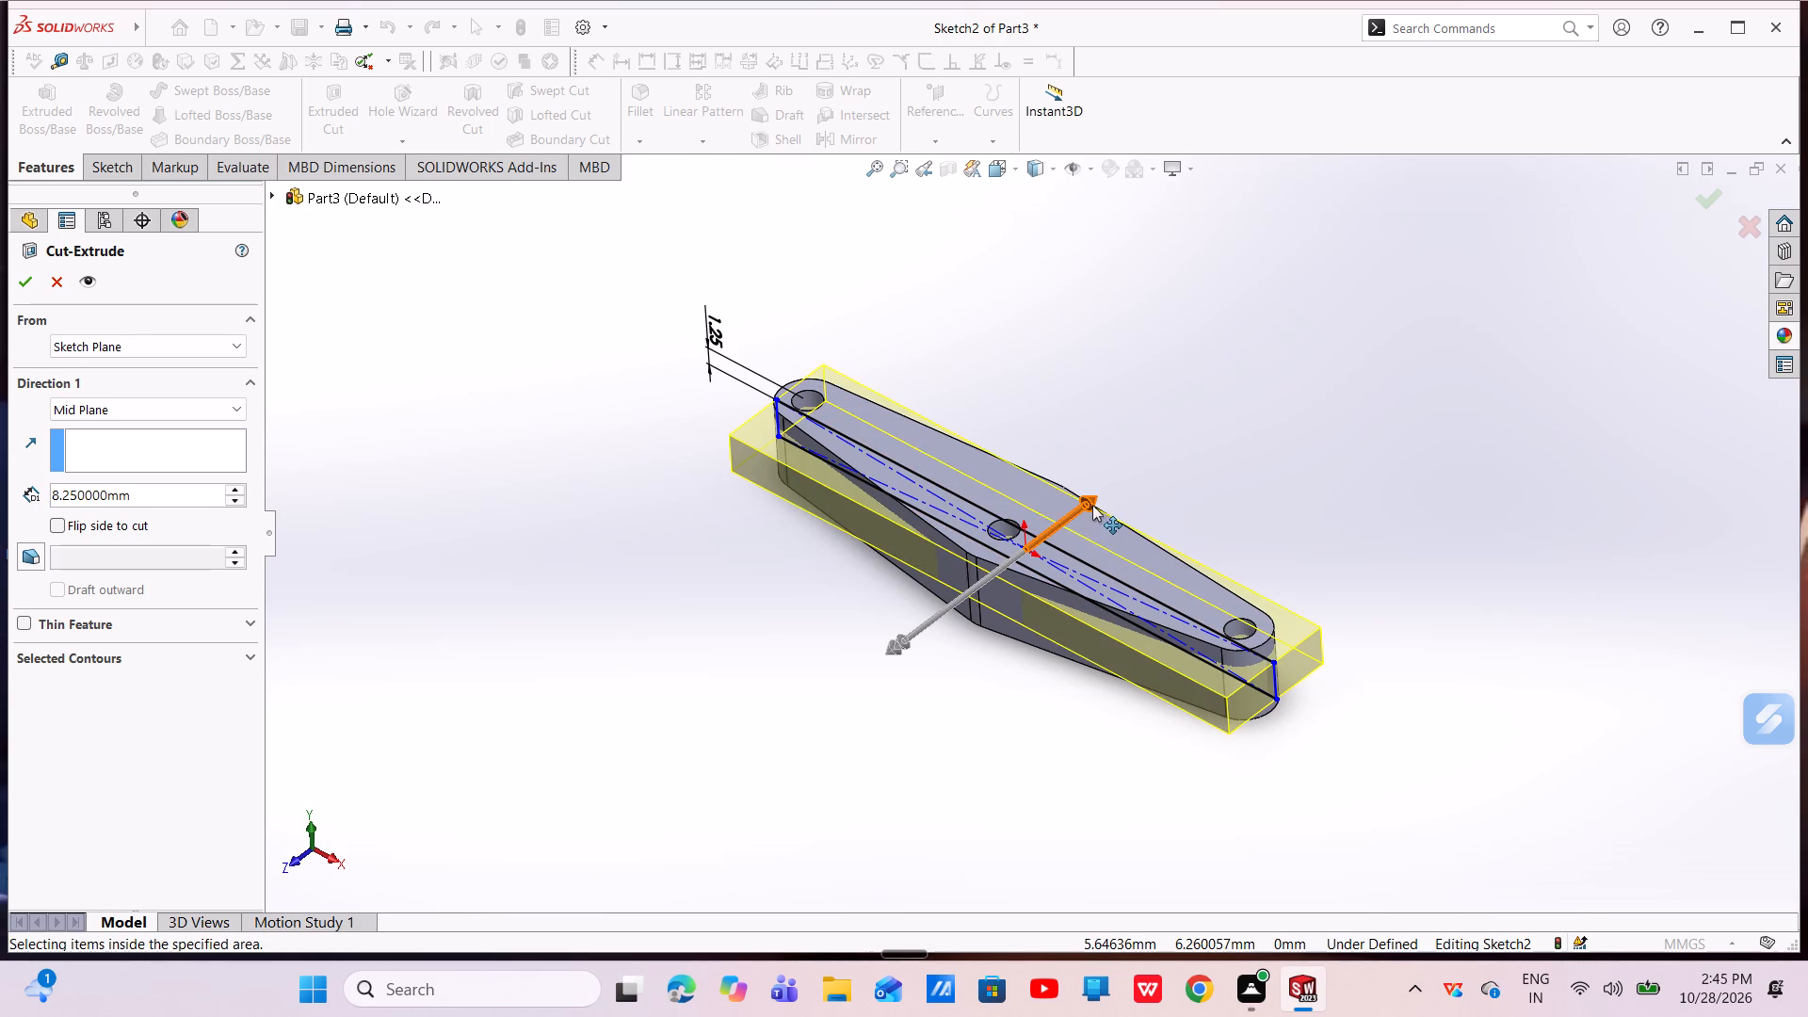
drag(1092, 505, 1265, 342)
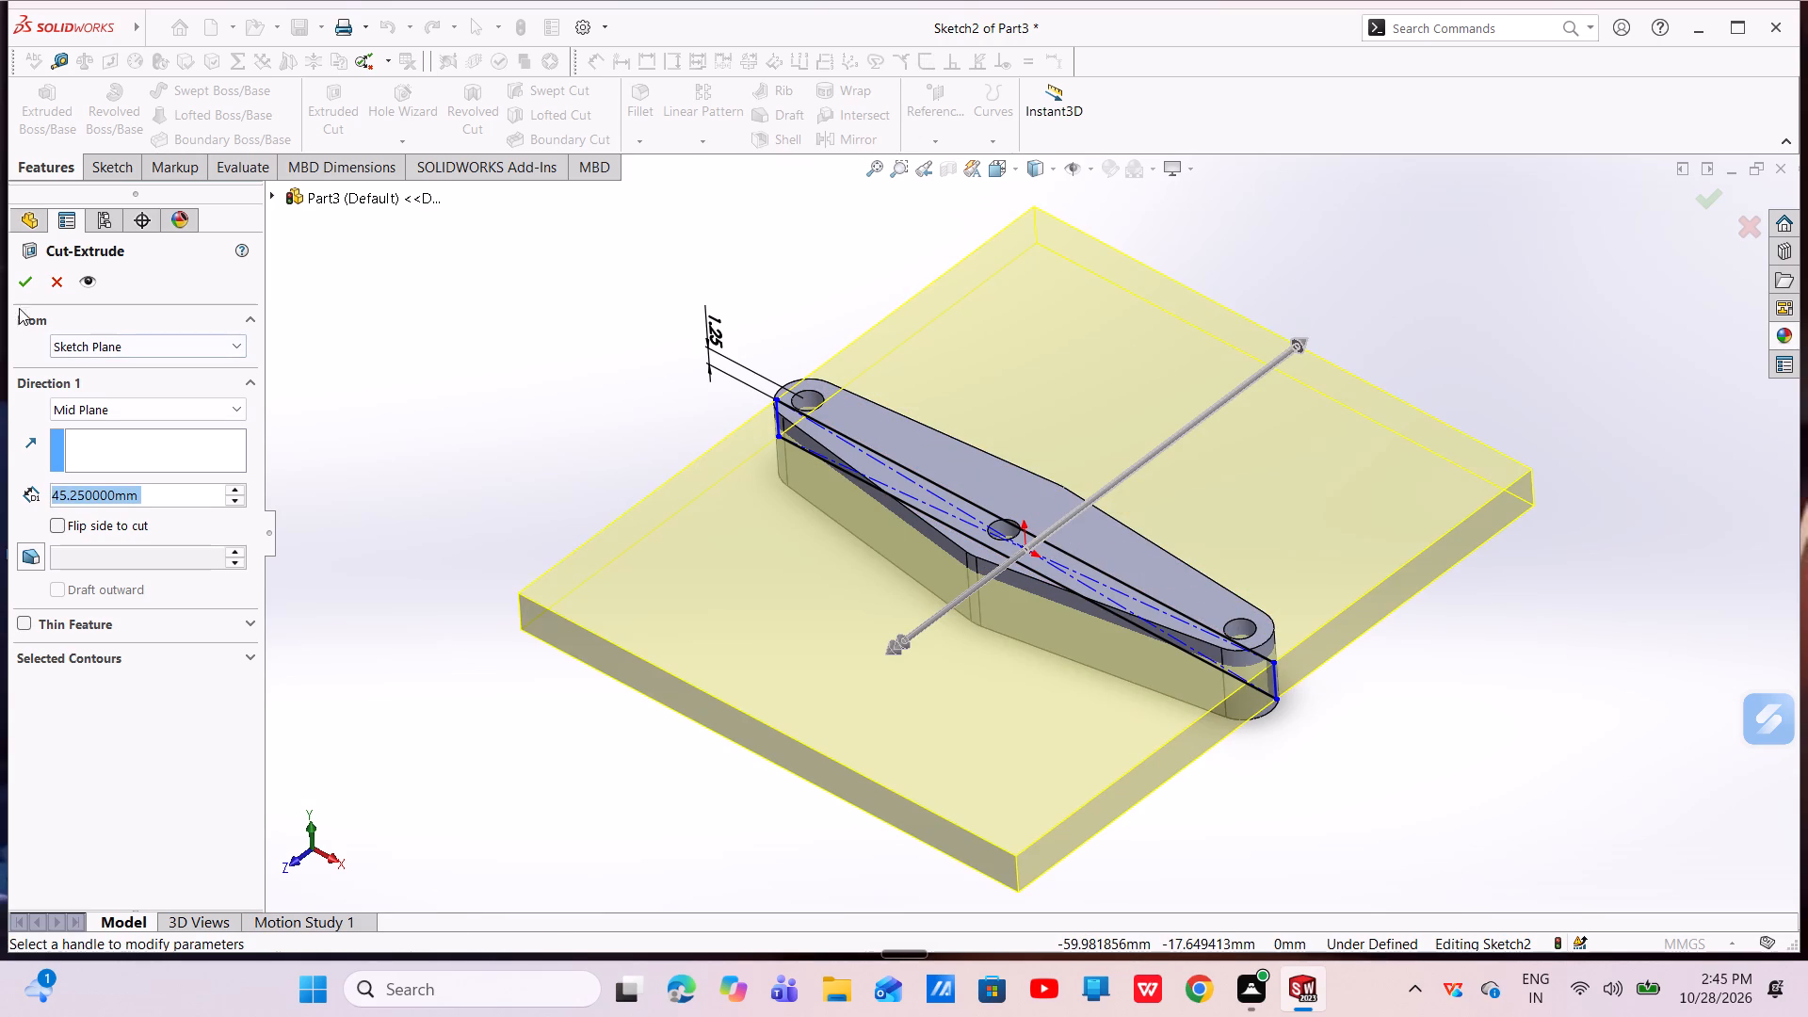
click(24, 291)
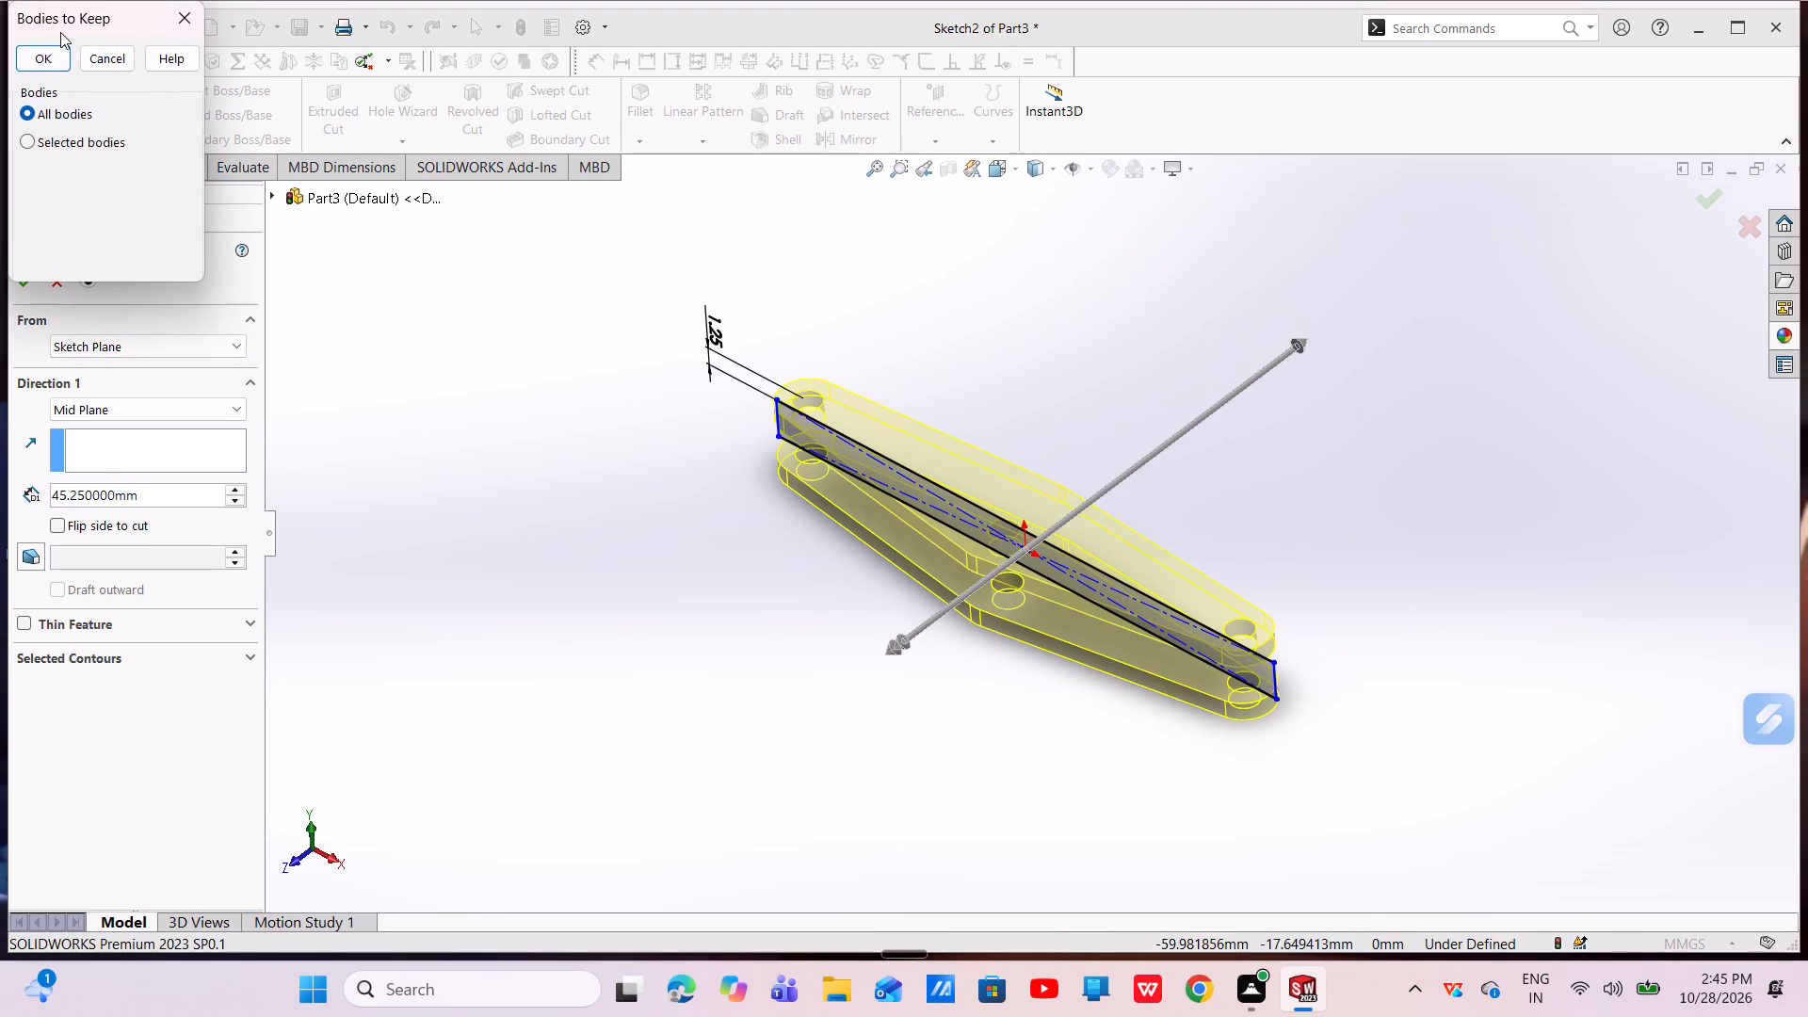
click(49, 53)
Start a new sketch on the Top Plane, midway between the two separated rod plates.
scroll(1078, 611, down, 5)
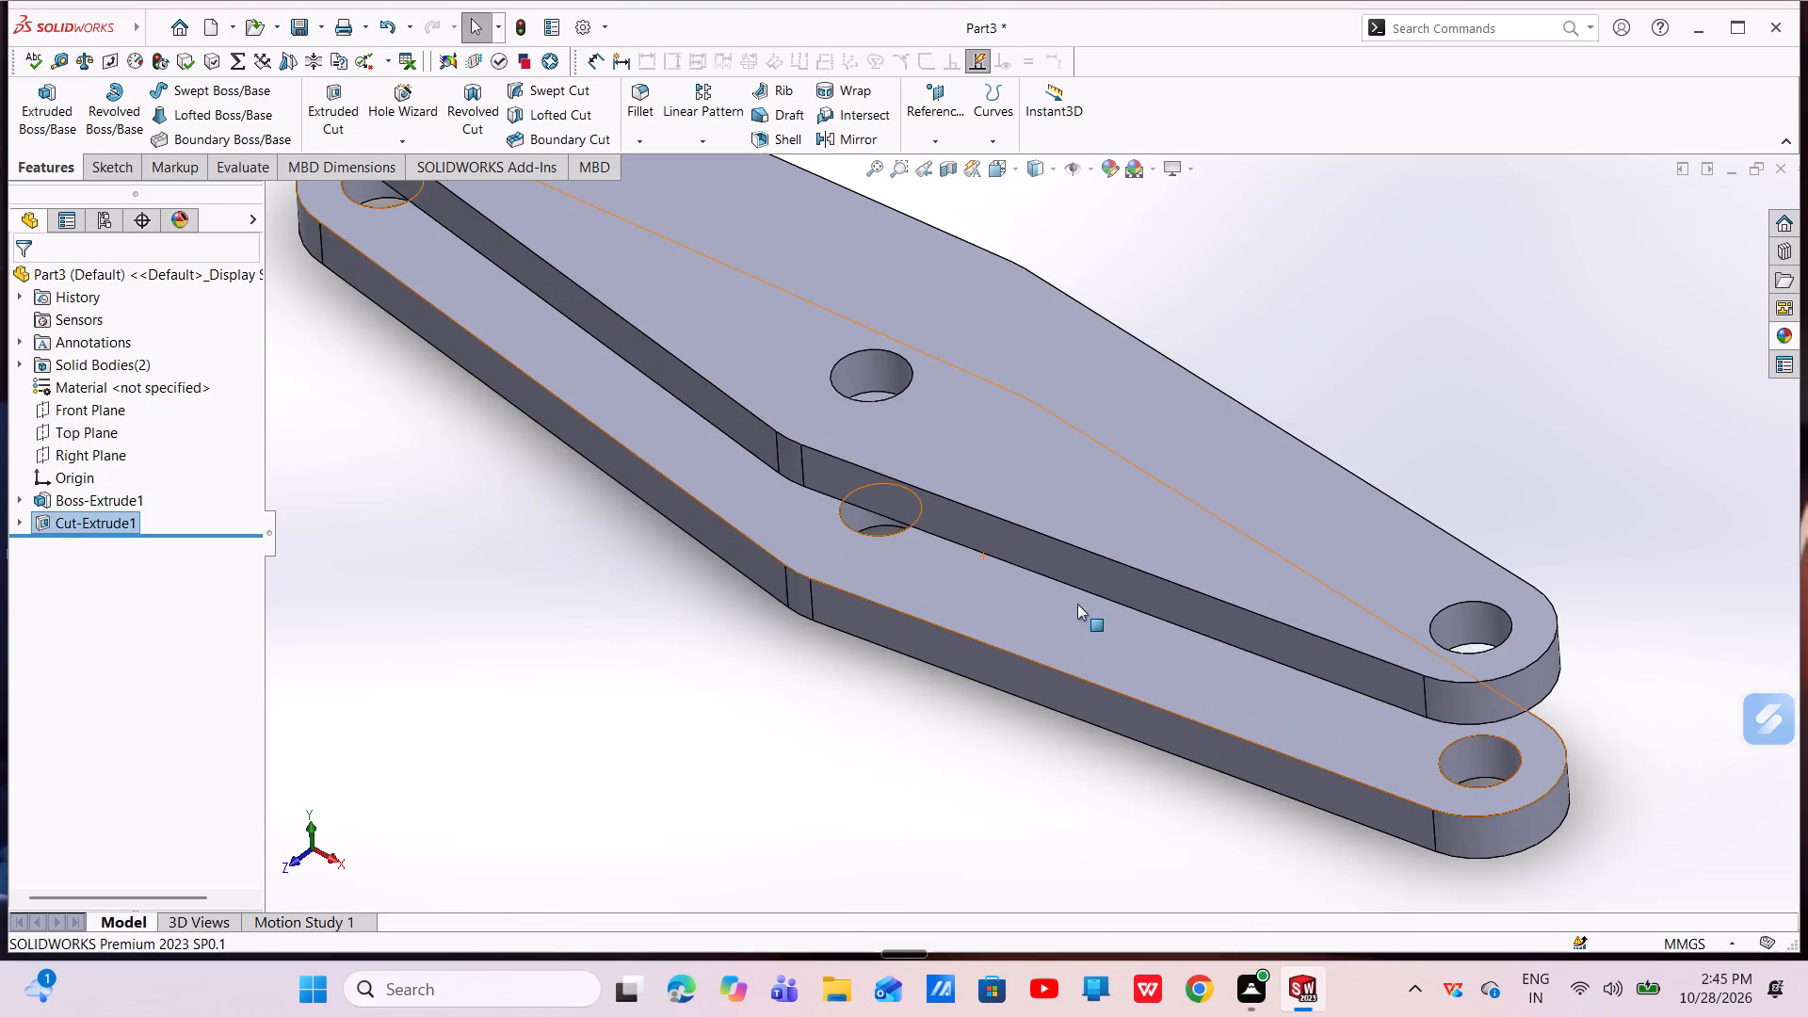
middle_drag(1036, 606, 1144, 402)
scroll(1057, 613, up, 4)
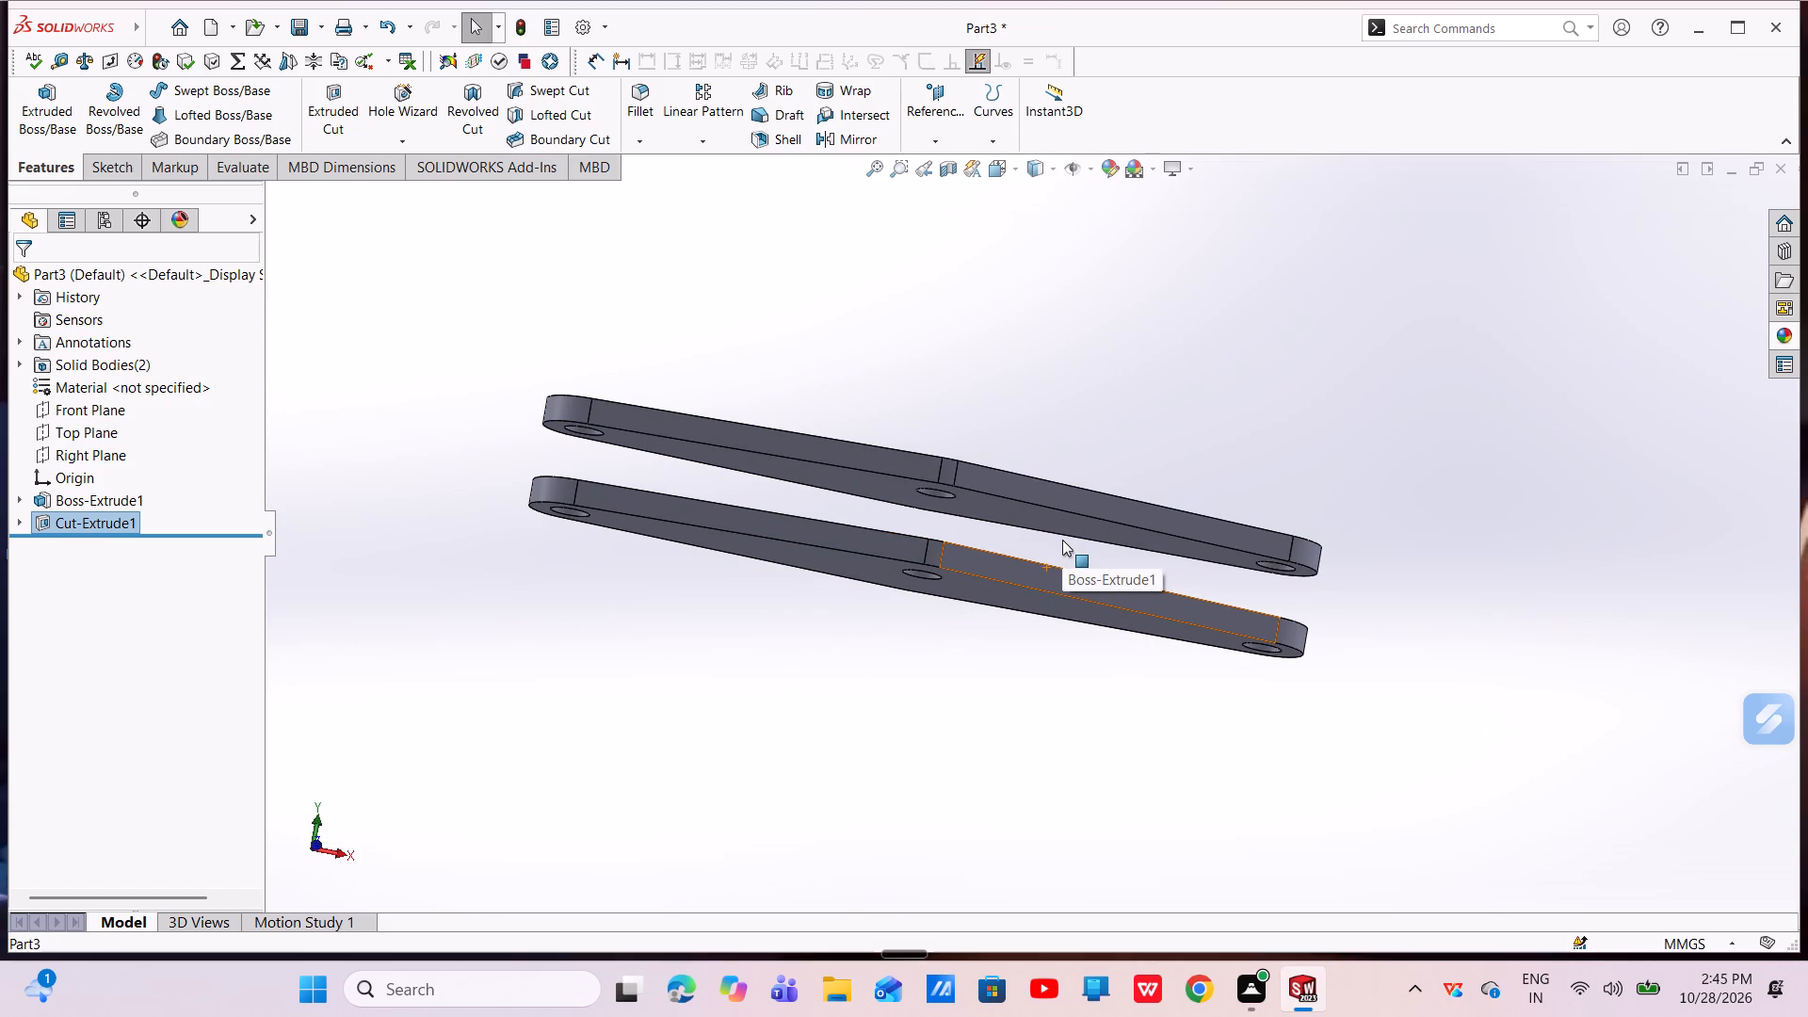
click(92, 432)
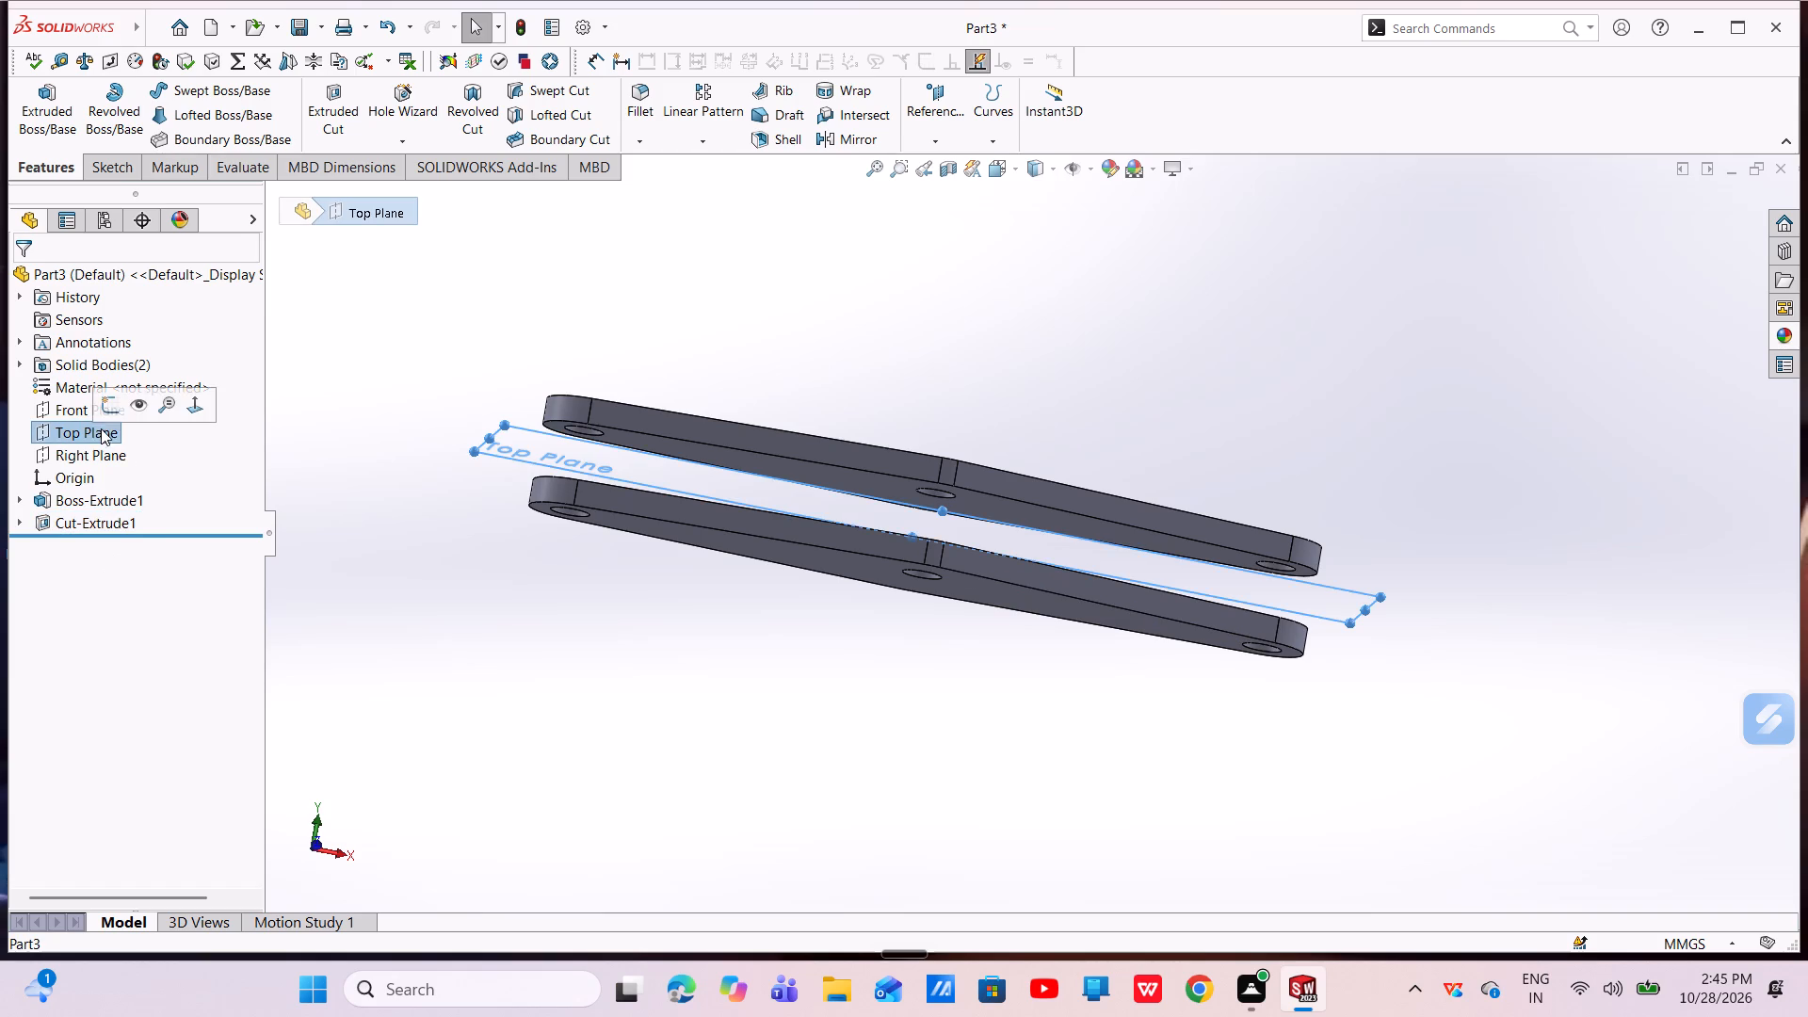
click(109, 408)
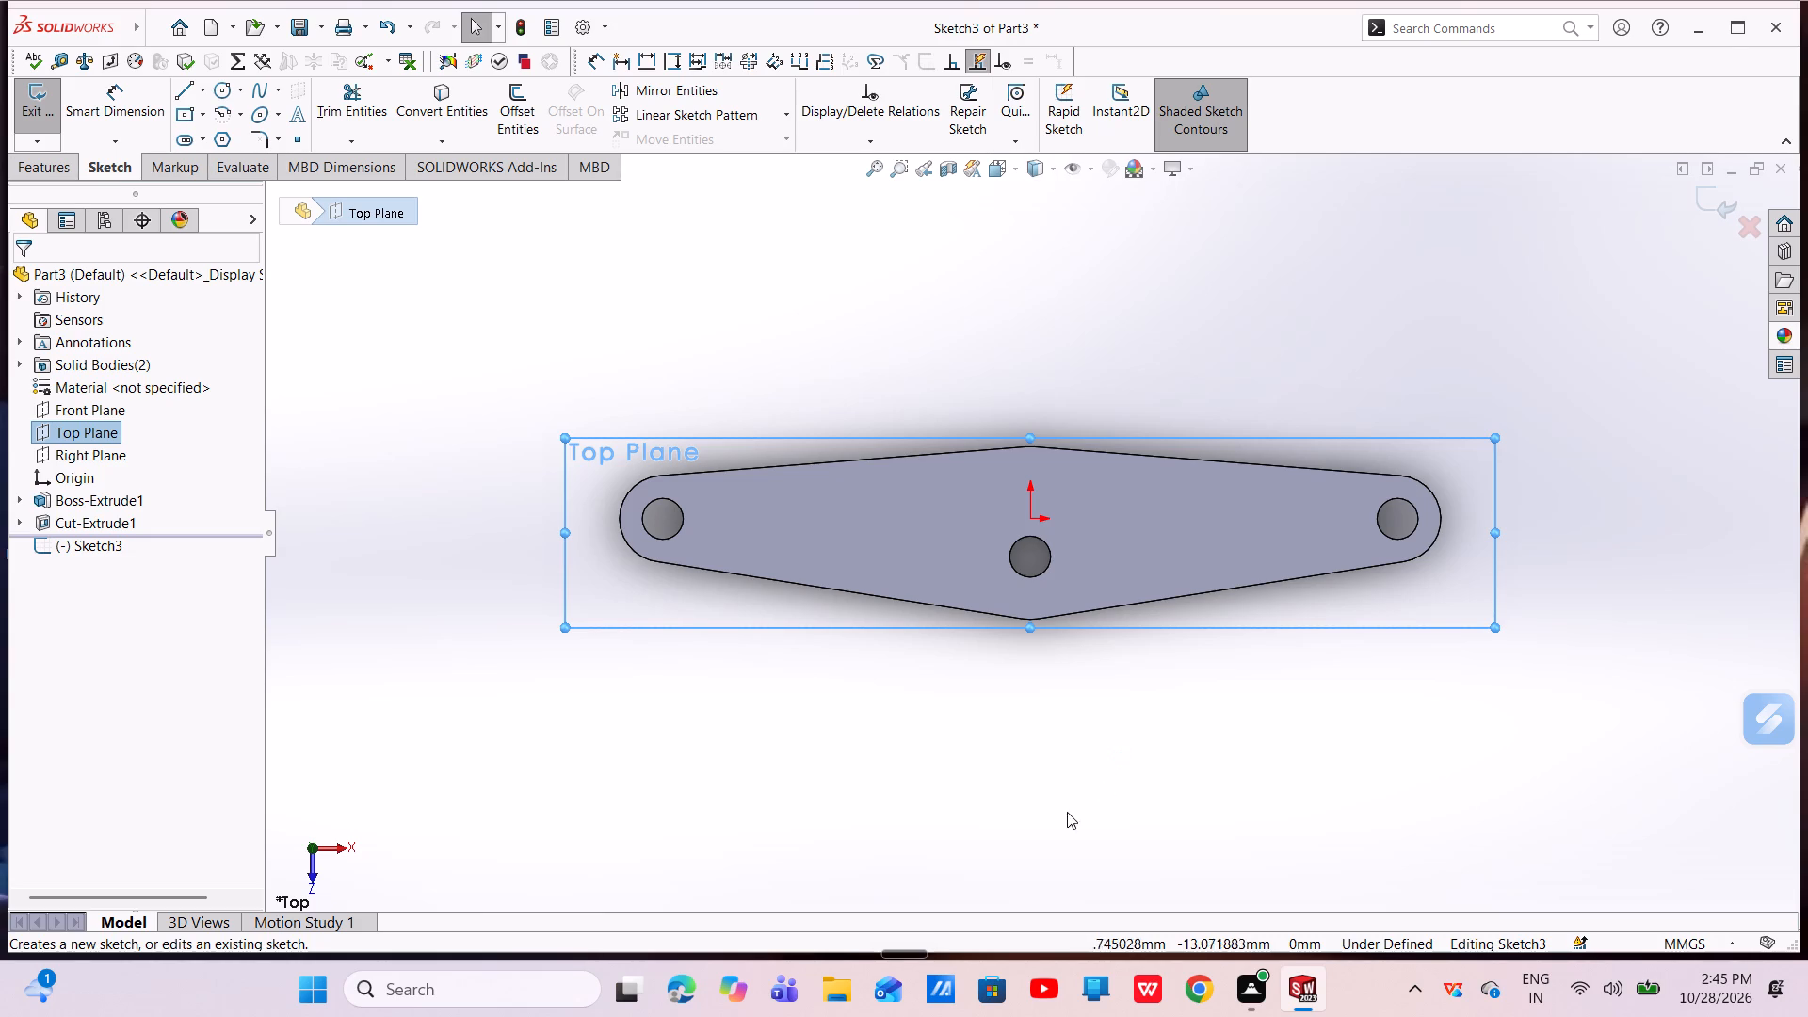
Sketch a centerline about 12.6 mm long from the origin toward the end hole on the positive X side.
click(205, 93)
click(203, 137)
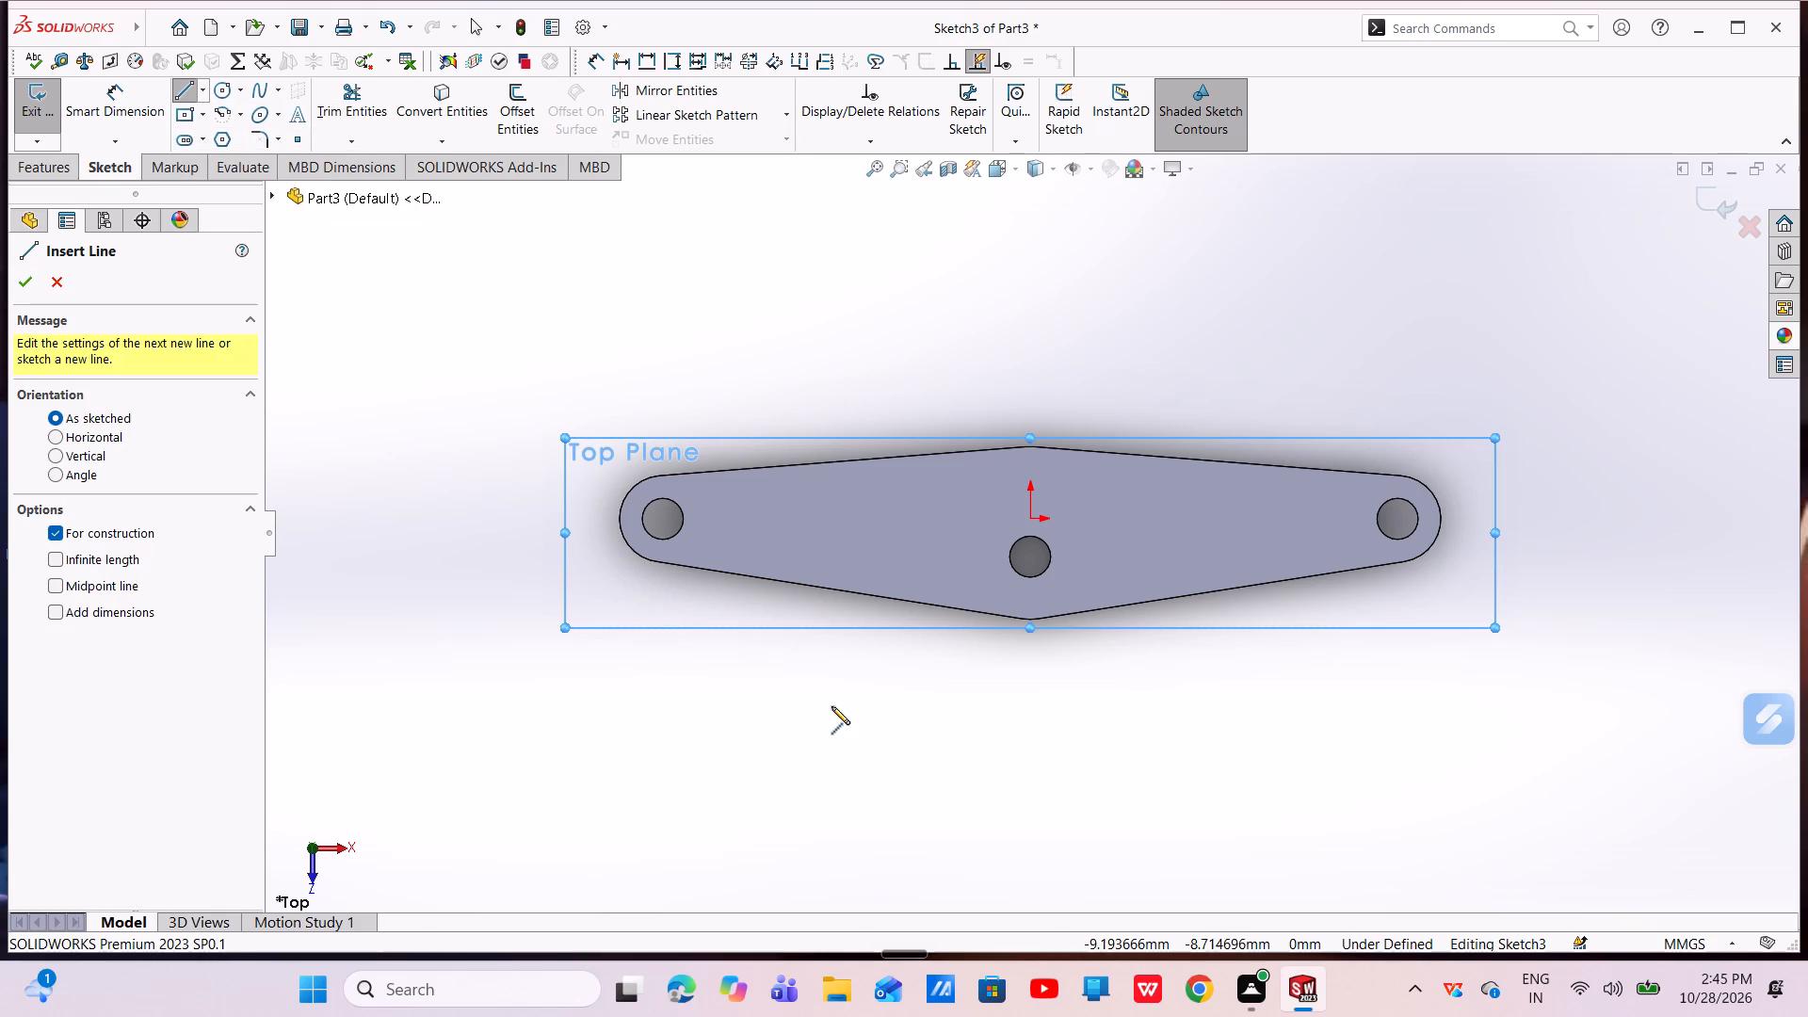
click(1028, 521)
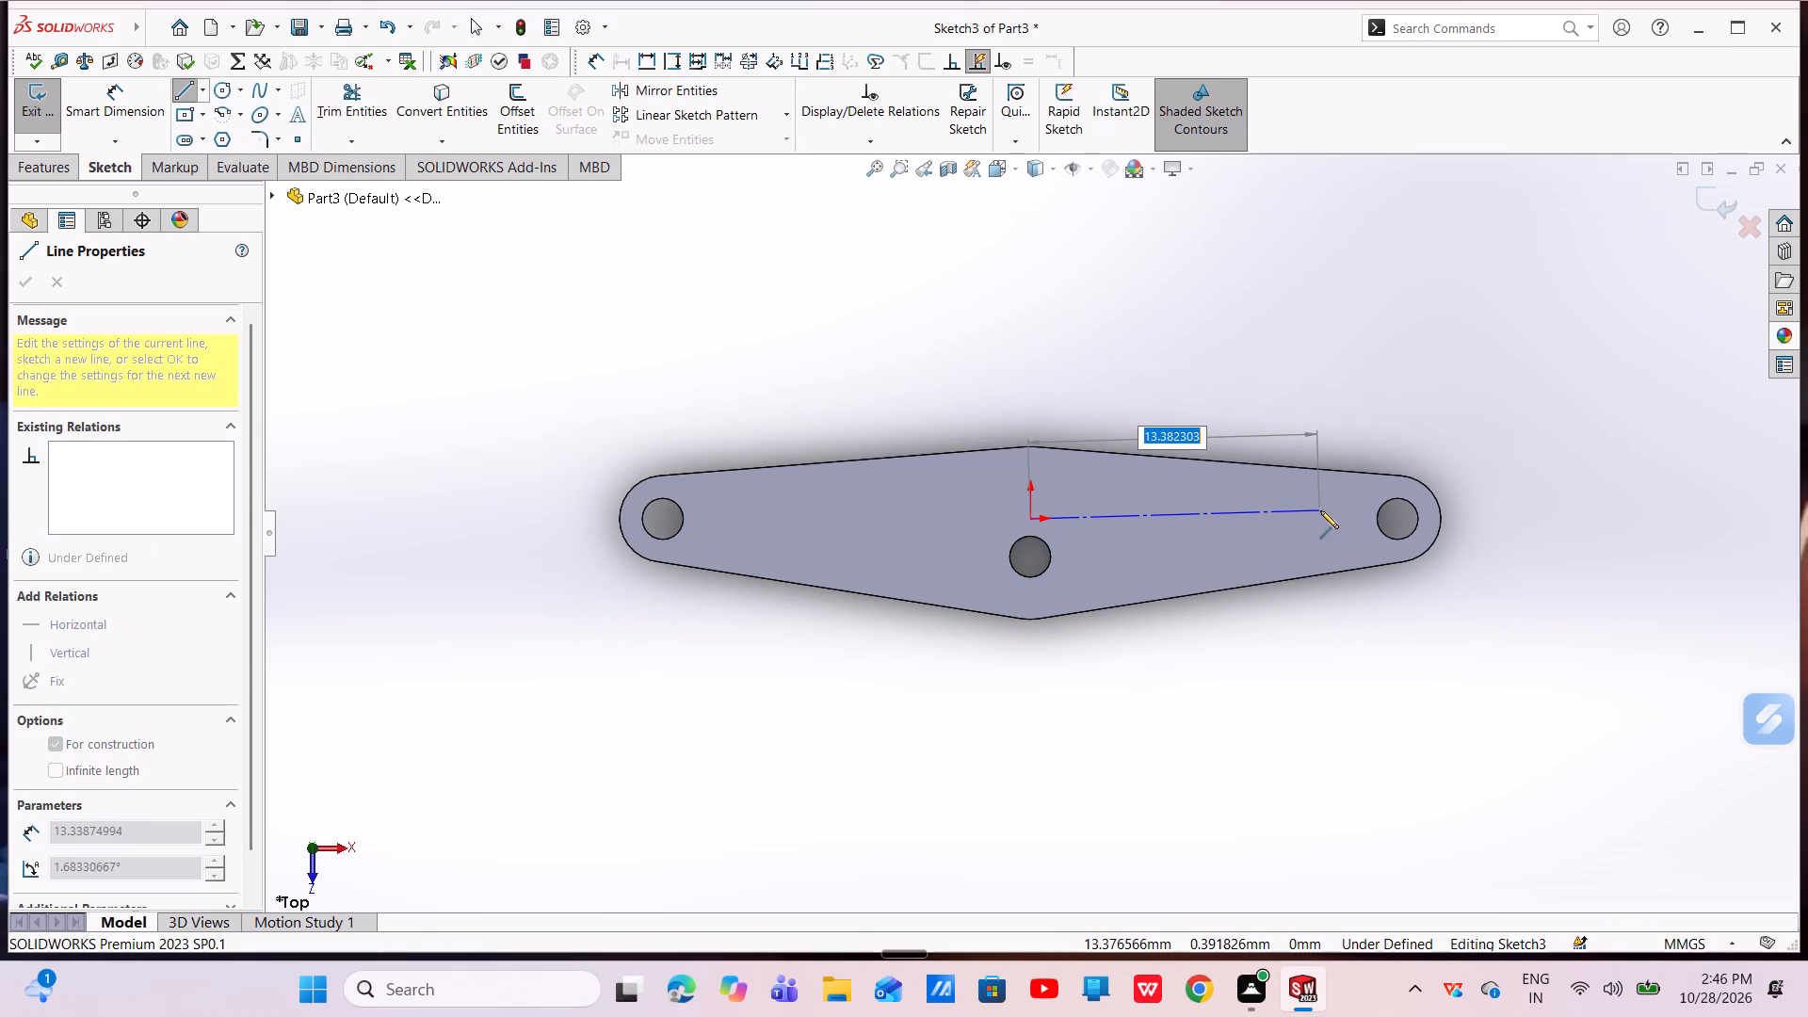
scroll(1320, 512, down, 5)
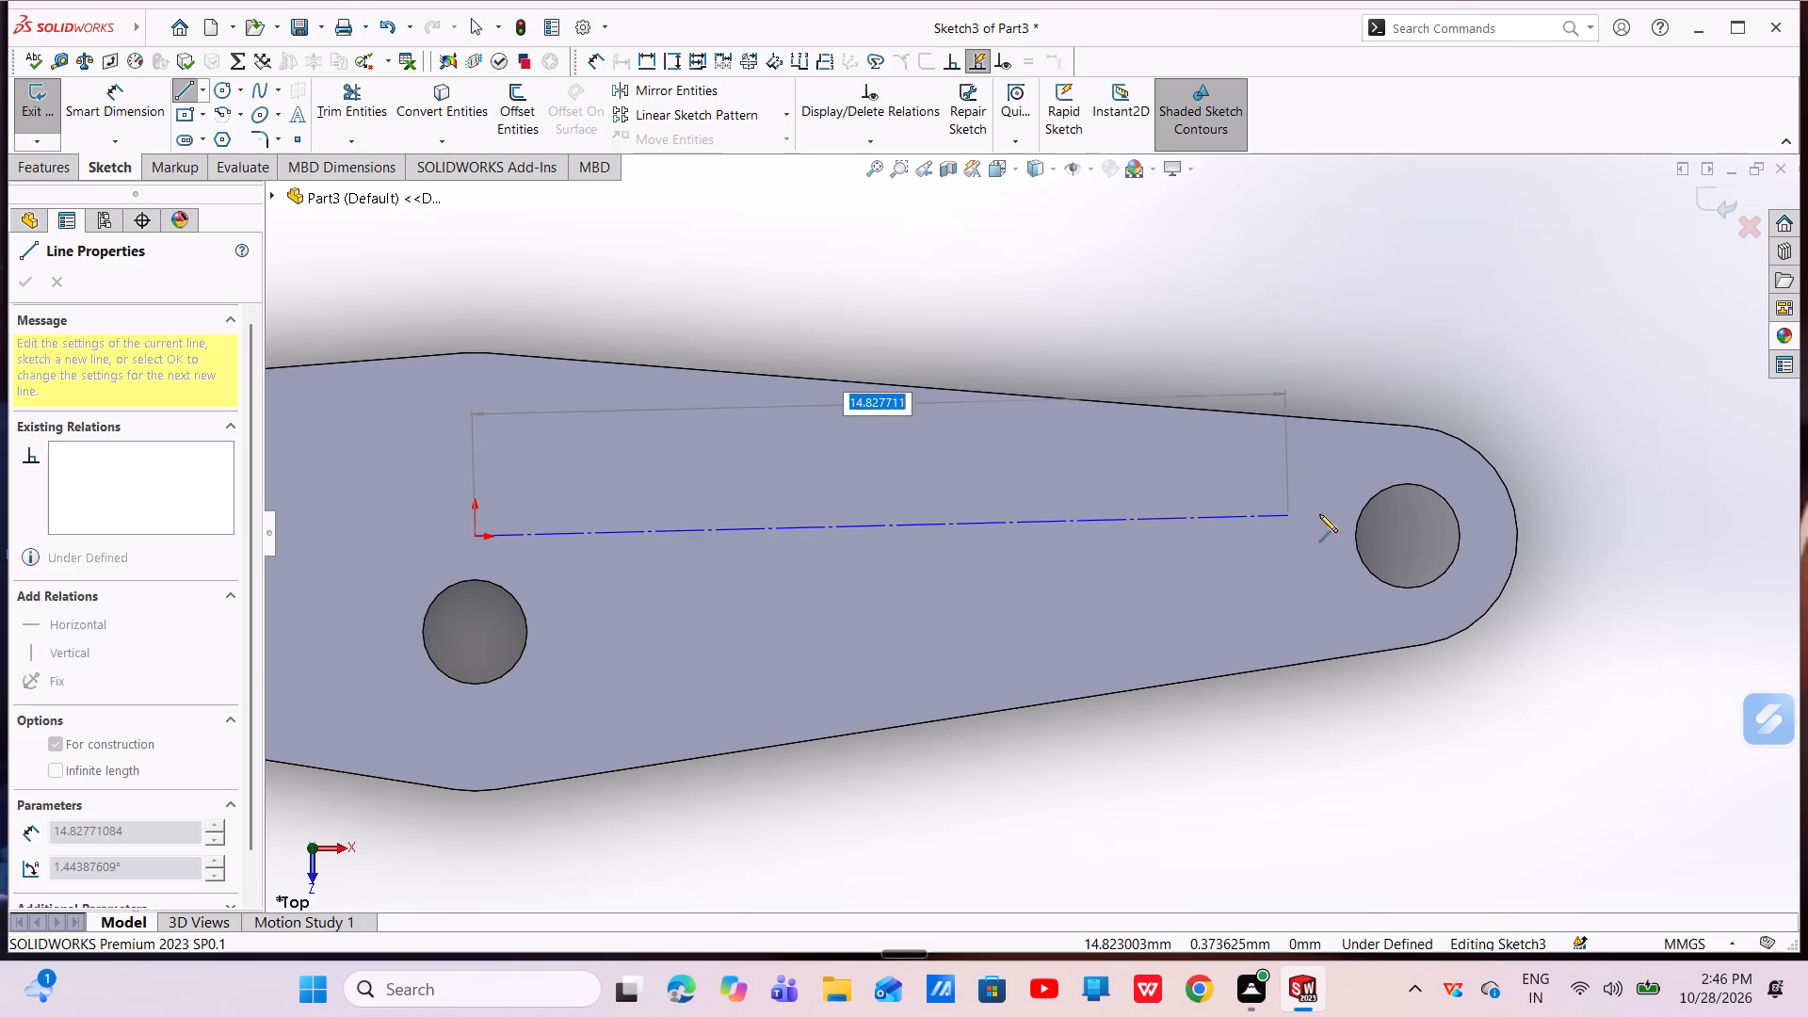
click(1167, 525)
right_click(1167, 525)
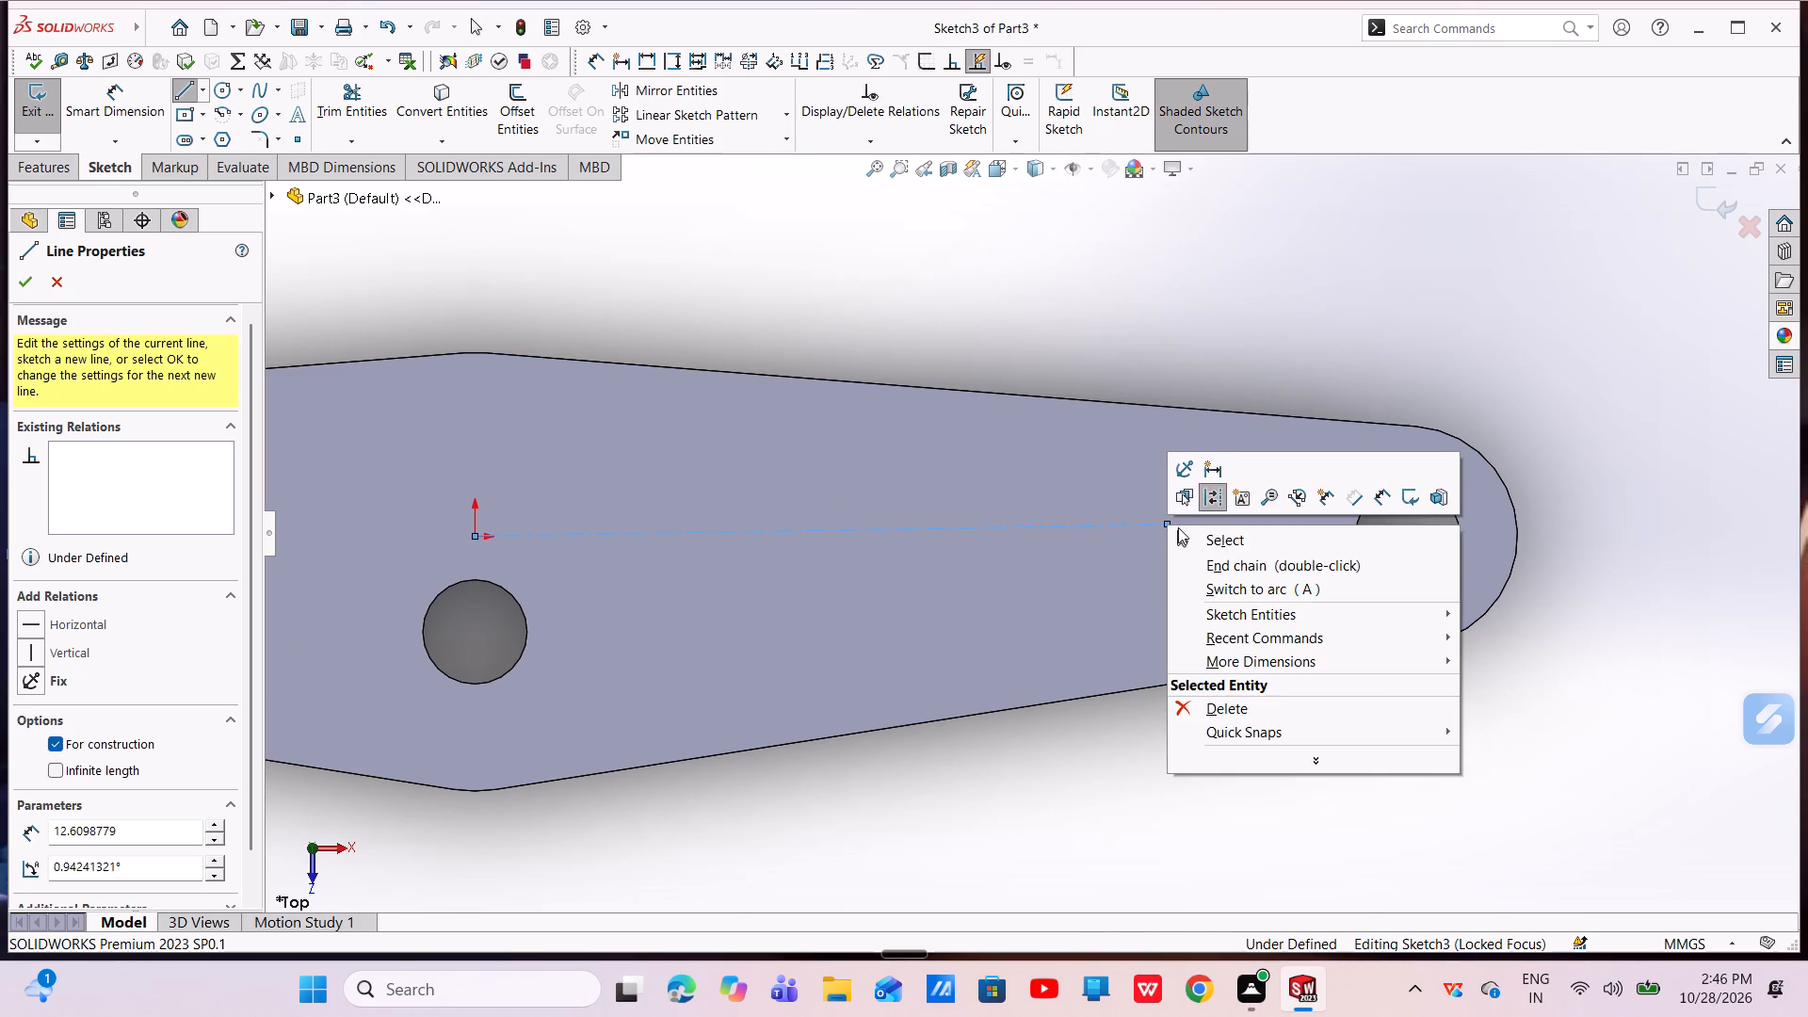
click(1186, 533)
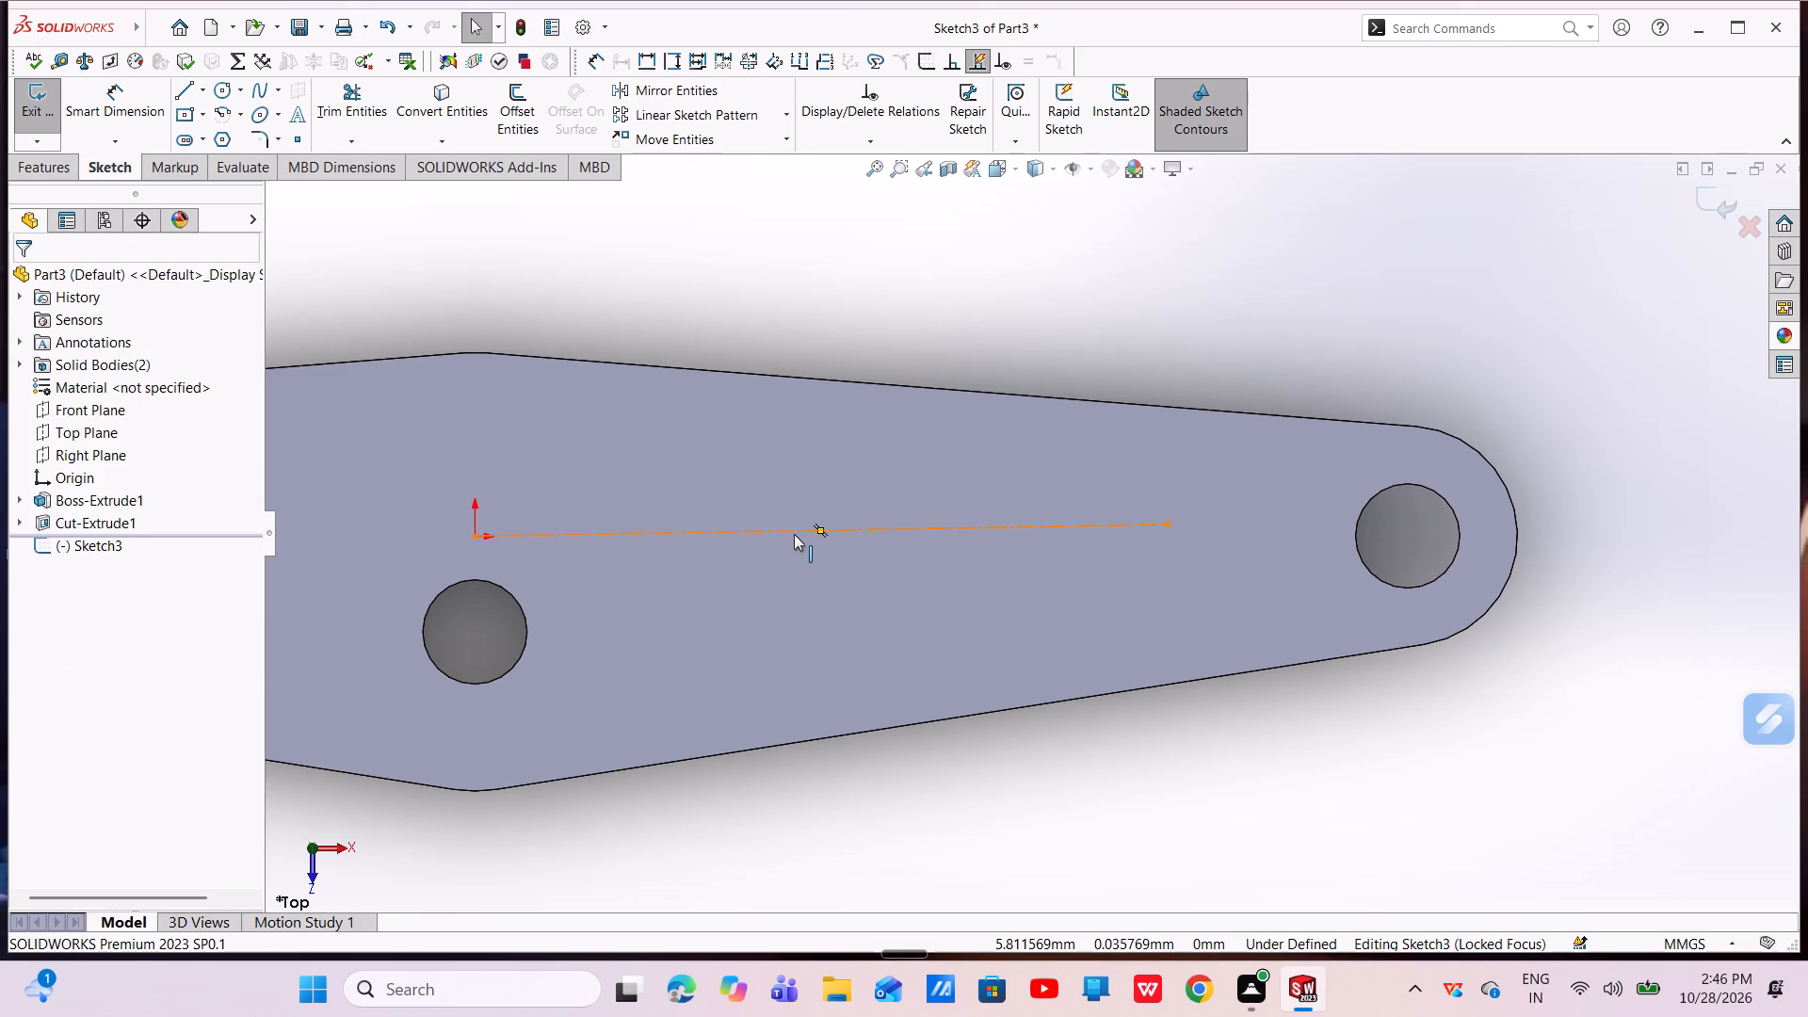
Add a horizontal relation to the centerline running from the origin.
click(794, 534)
click(858, 452)
click(858, 452)
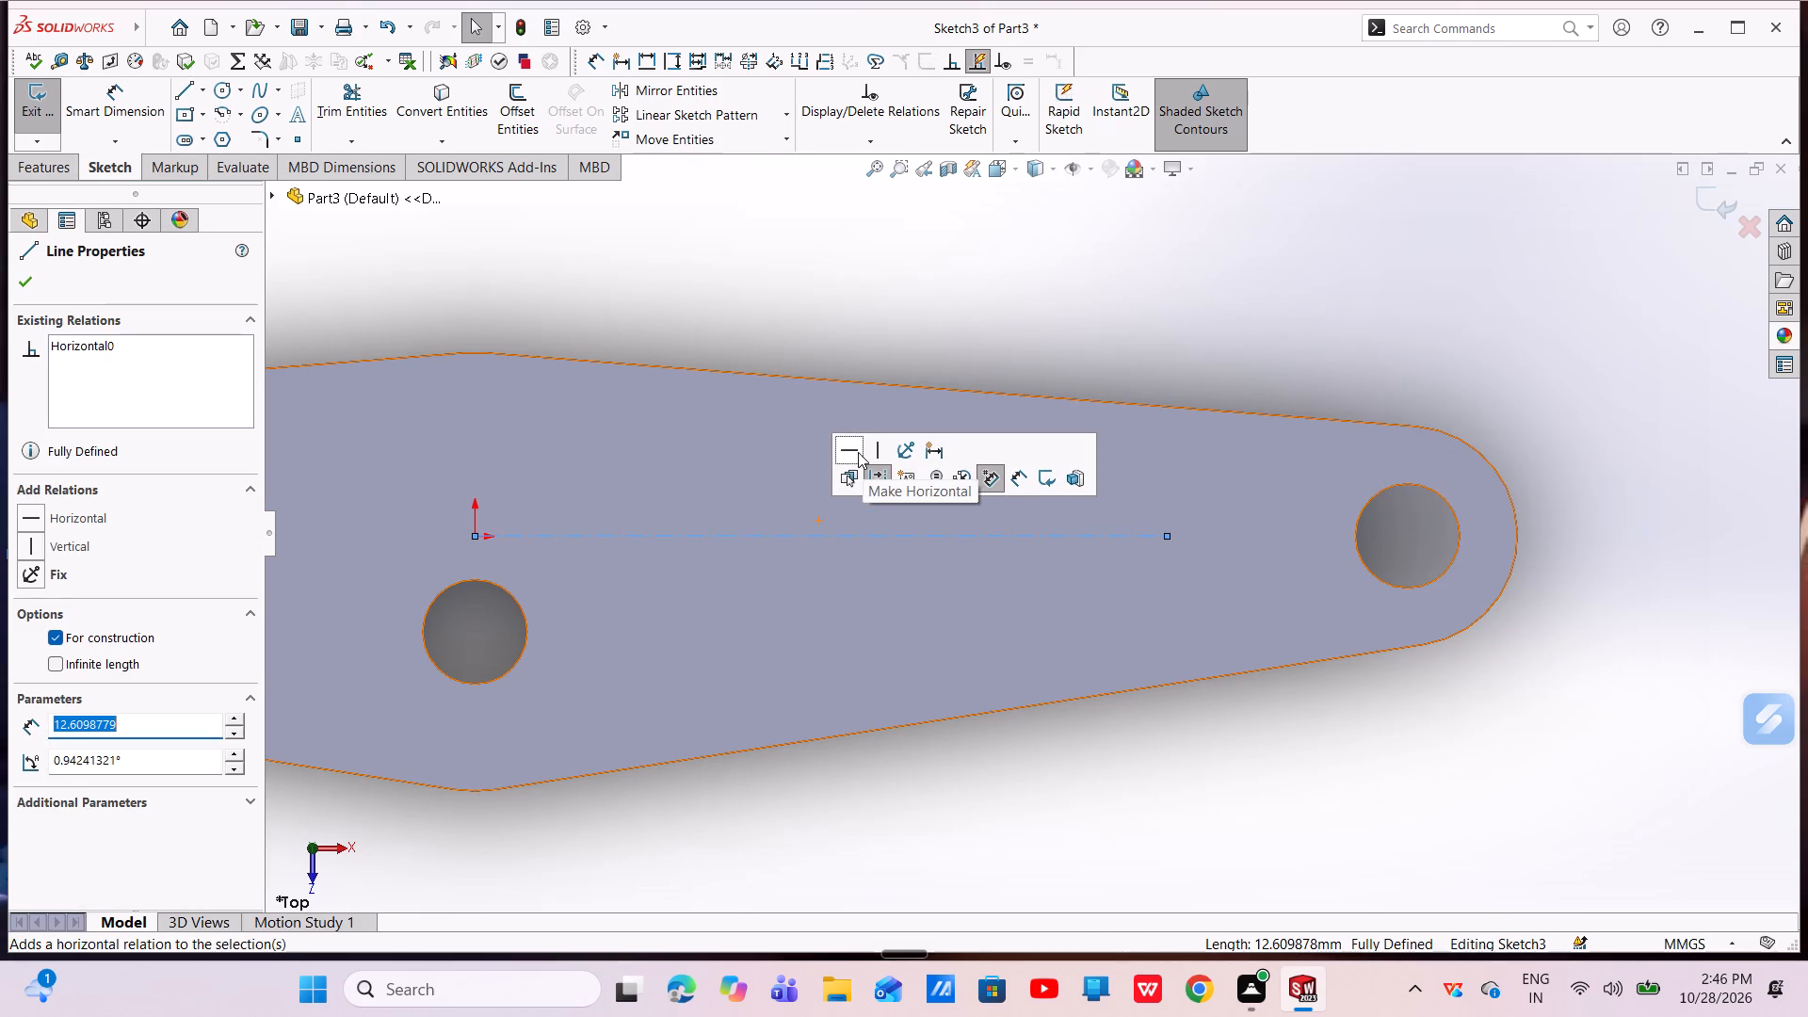
key(Escape)
key(Escape)
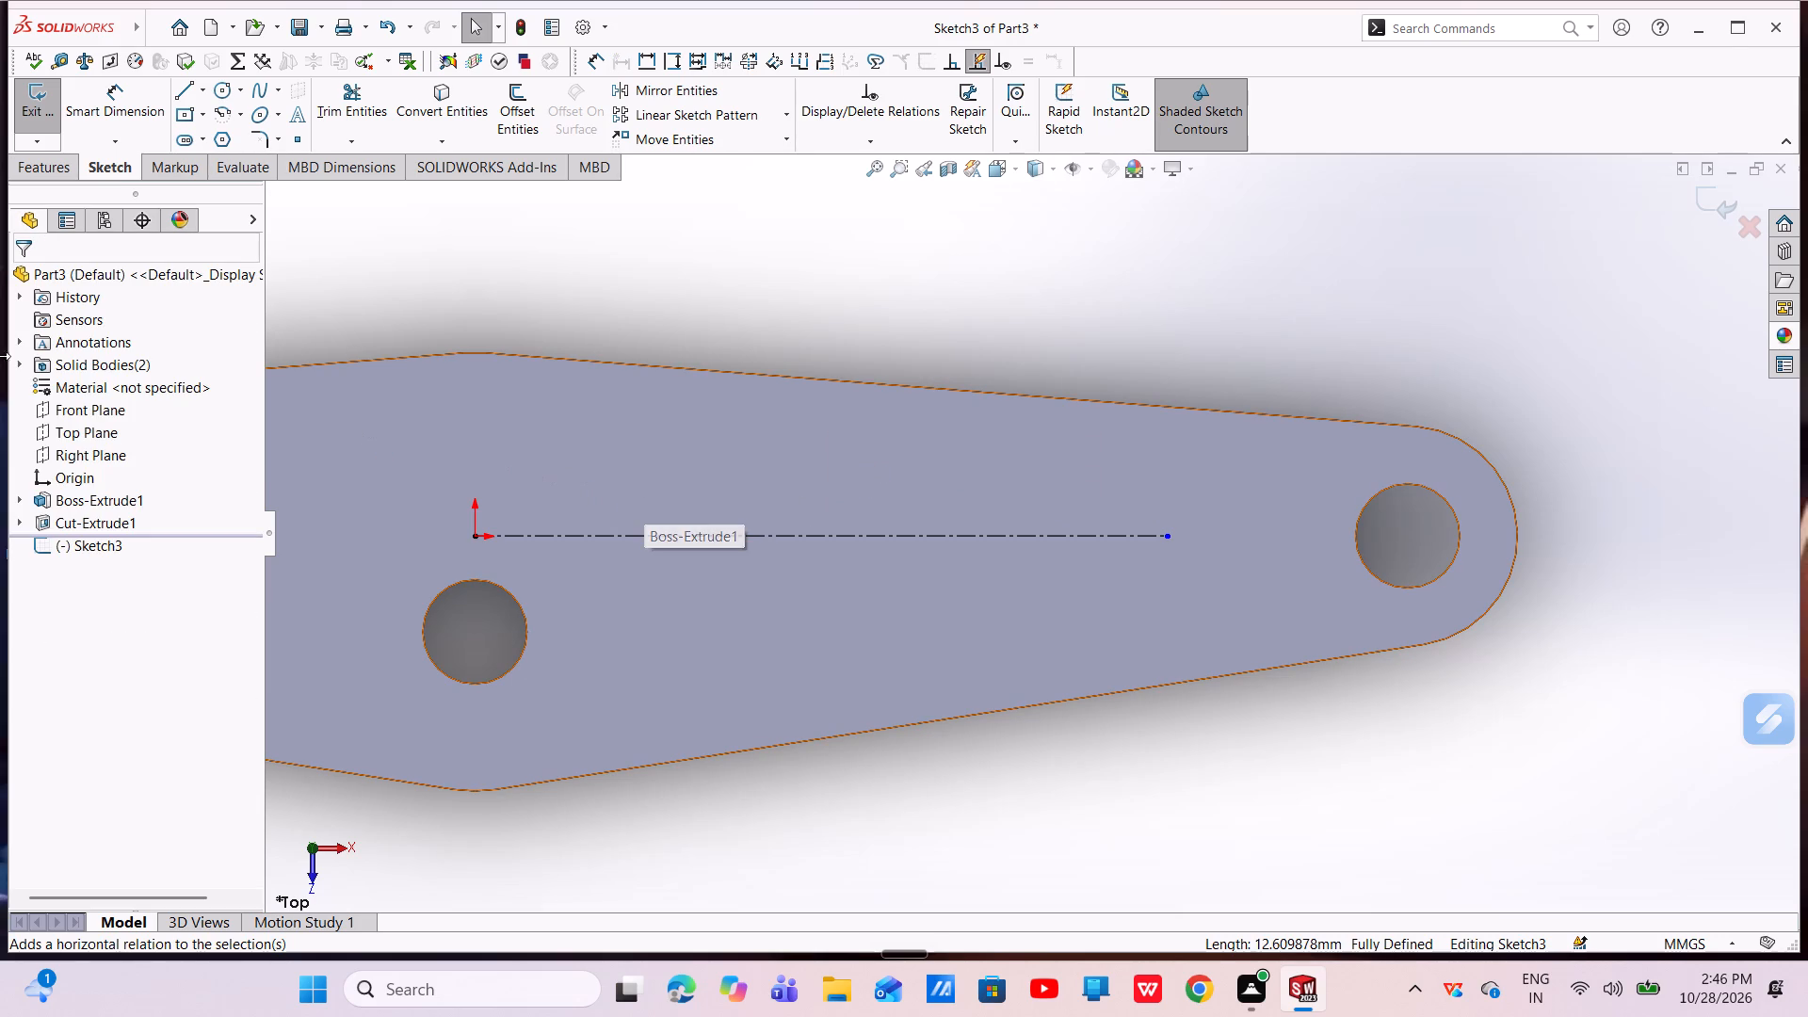
Sketch a second horizontal centerline about 9.35 mm long, parallel to and just above the centerline from the origin.
click(186, 93)
click(205, 96)
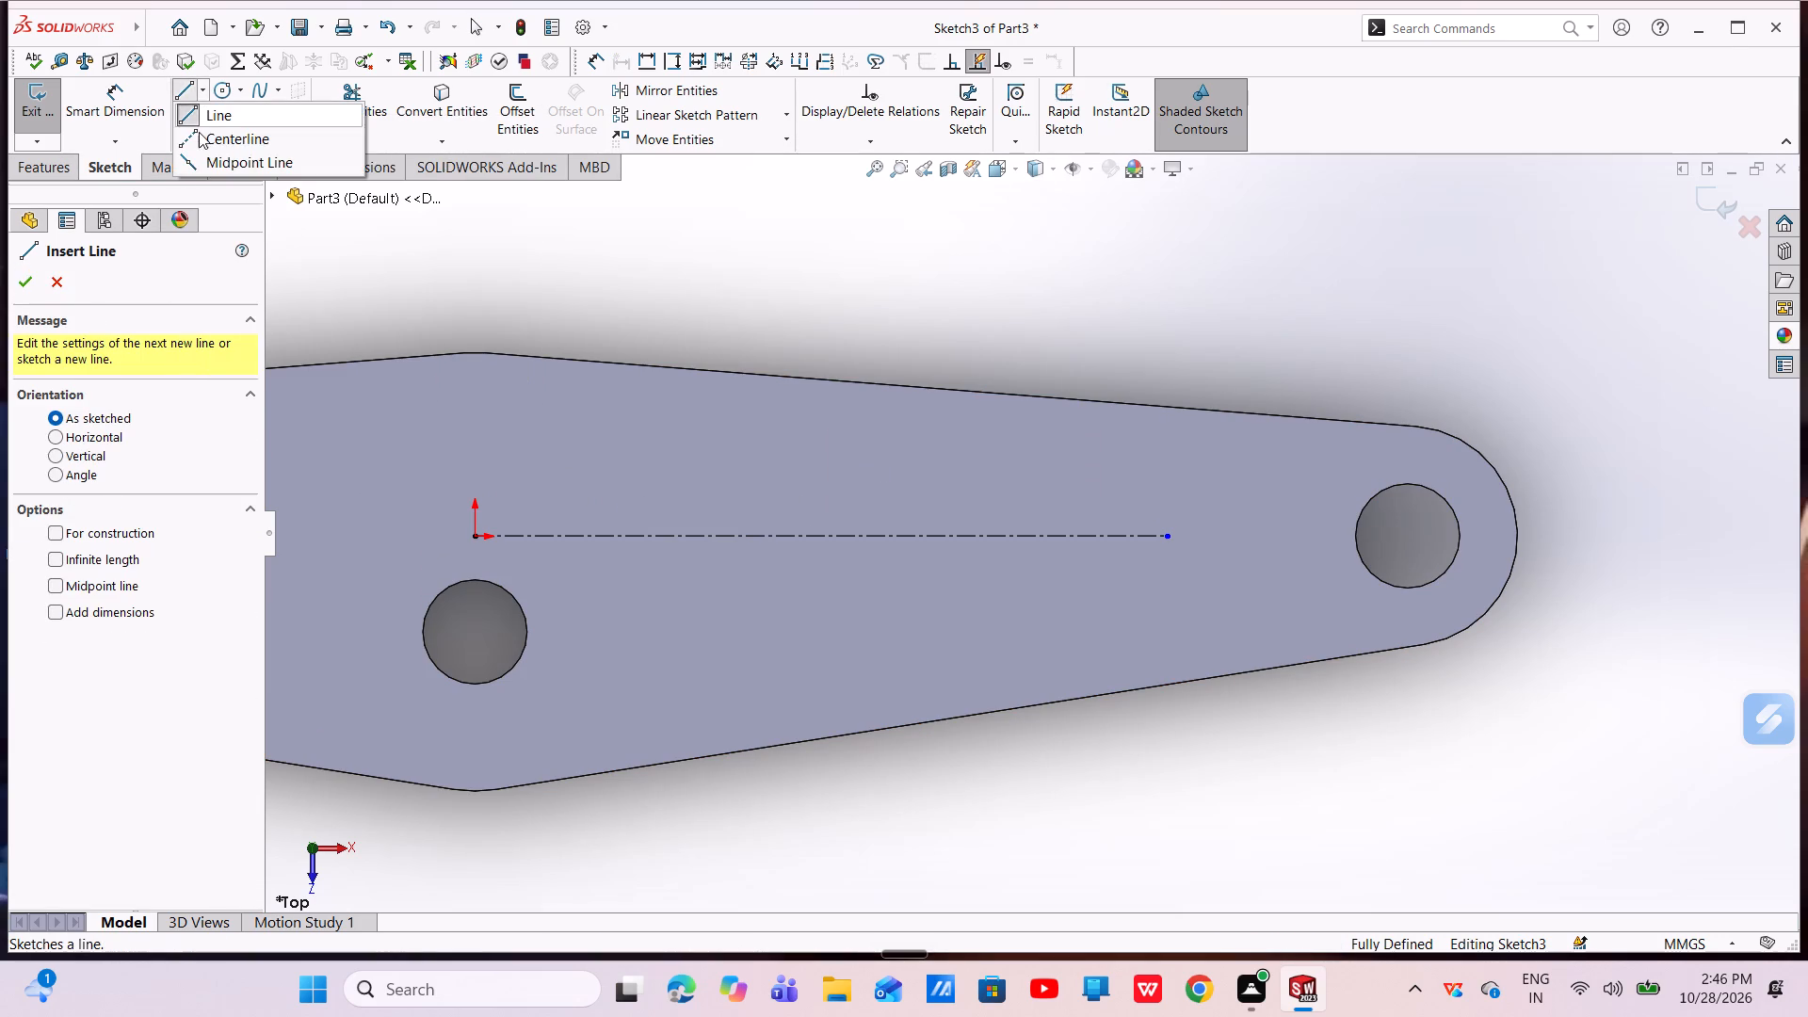
click(199, 135)
click(493, 502)
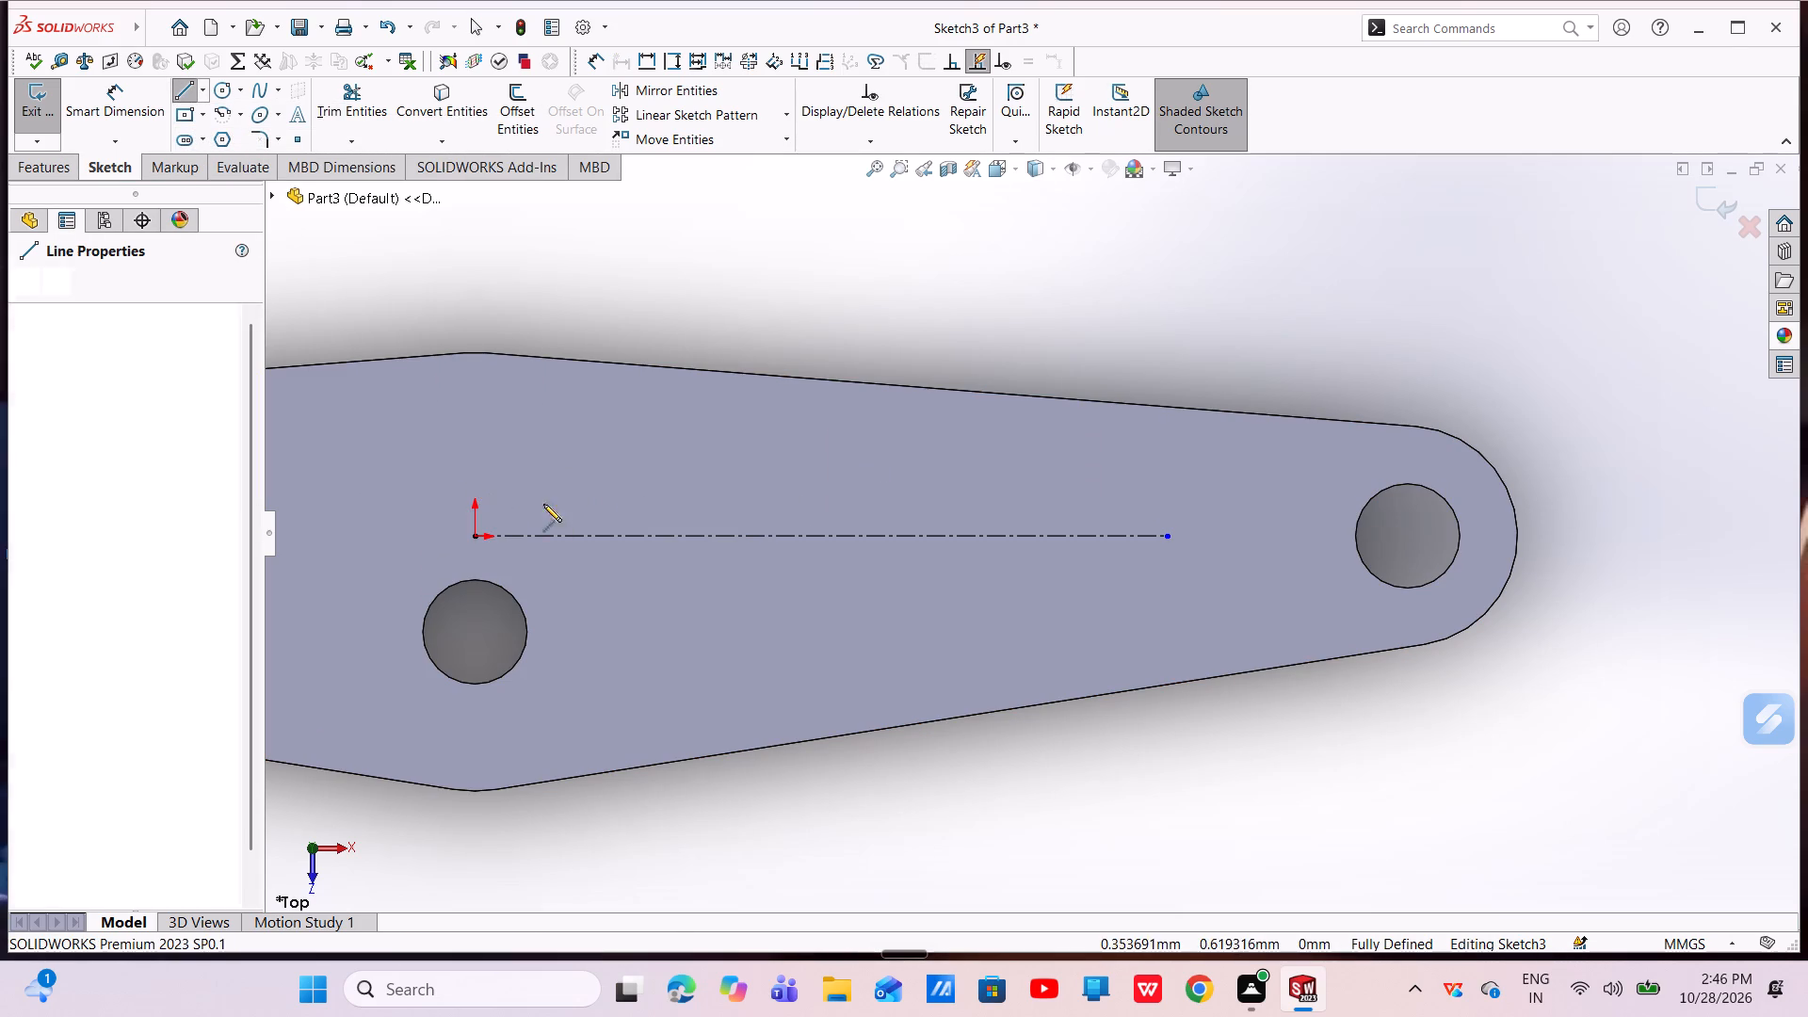
click(1007, 502)
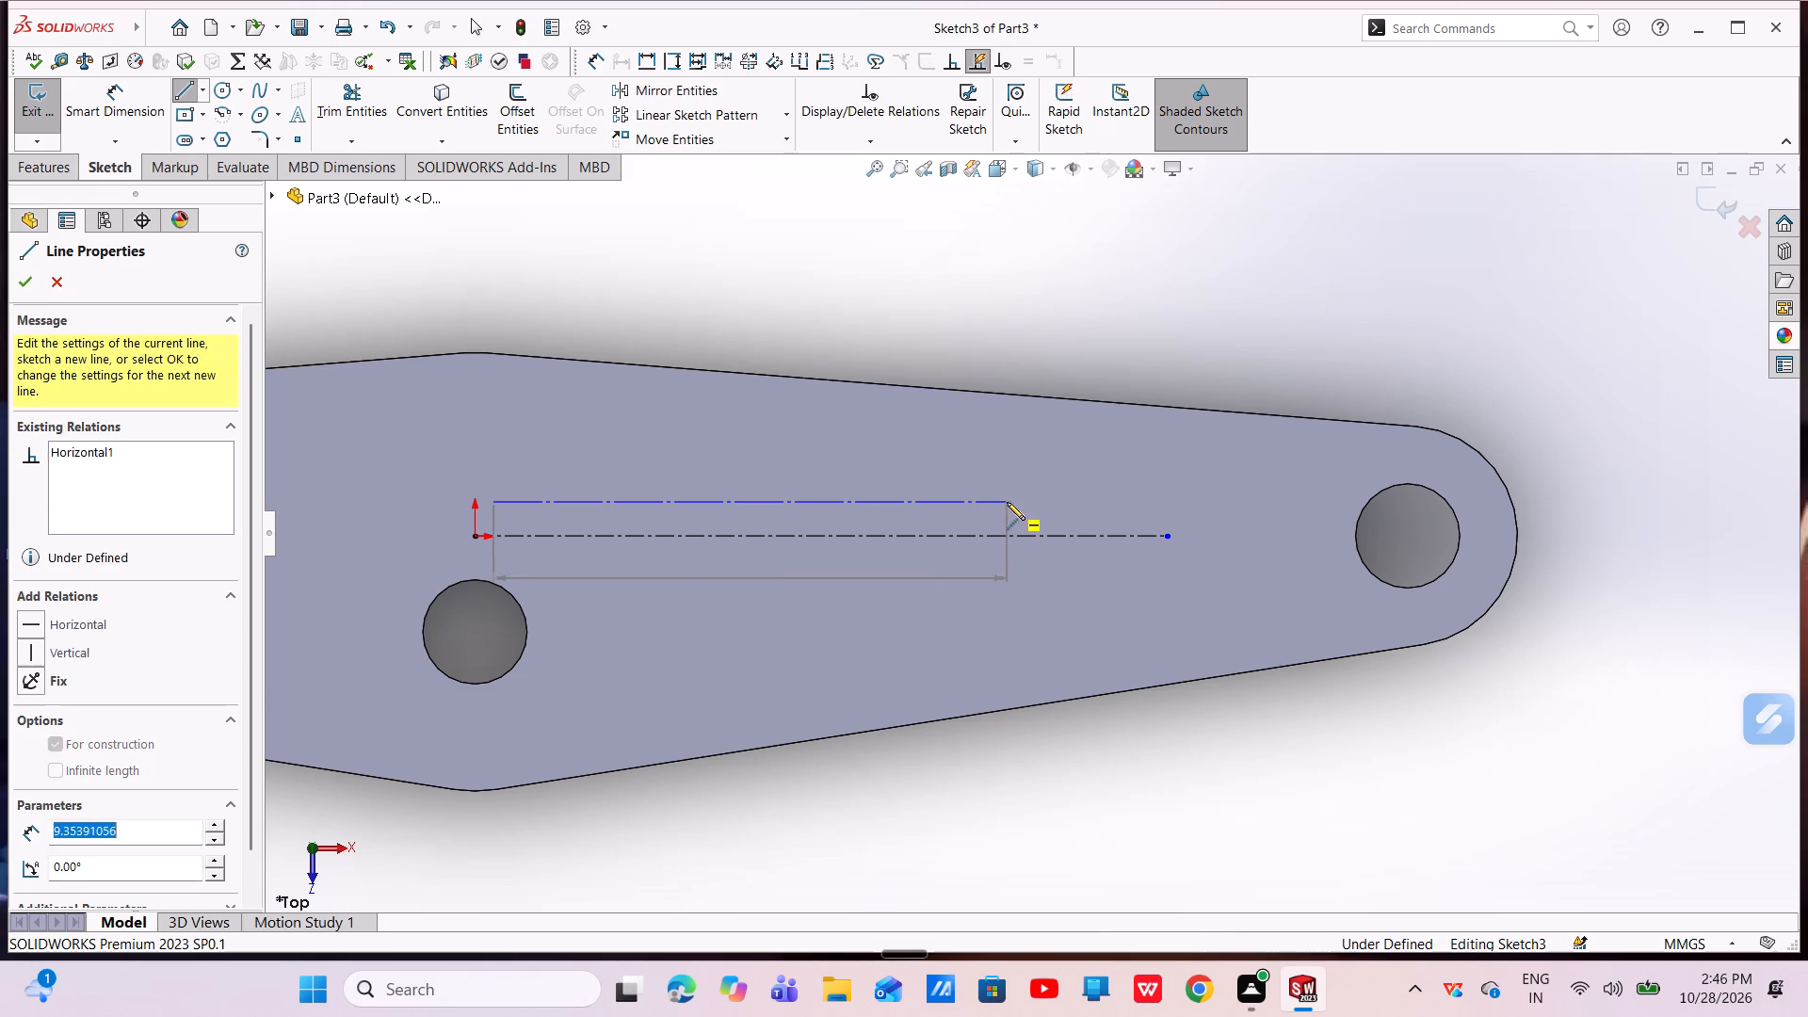
right_click(1007, 502)
click(1027, 522)
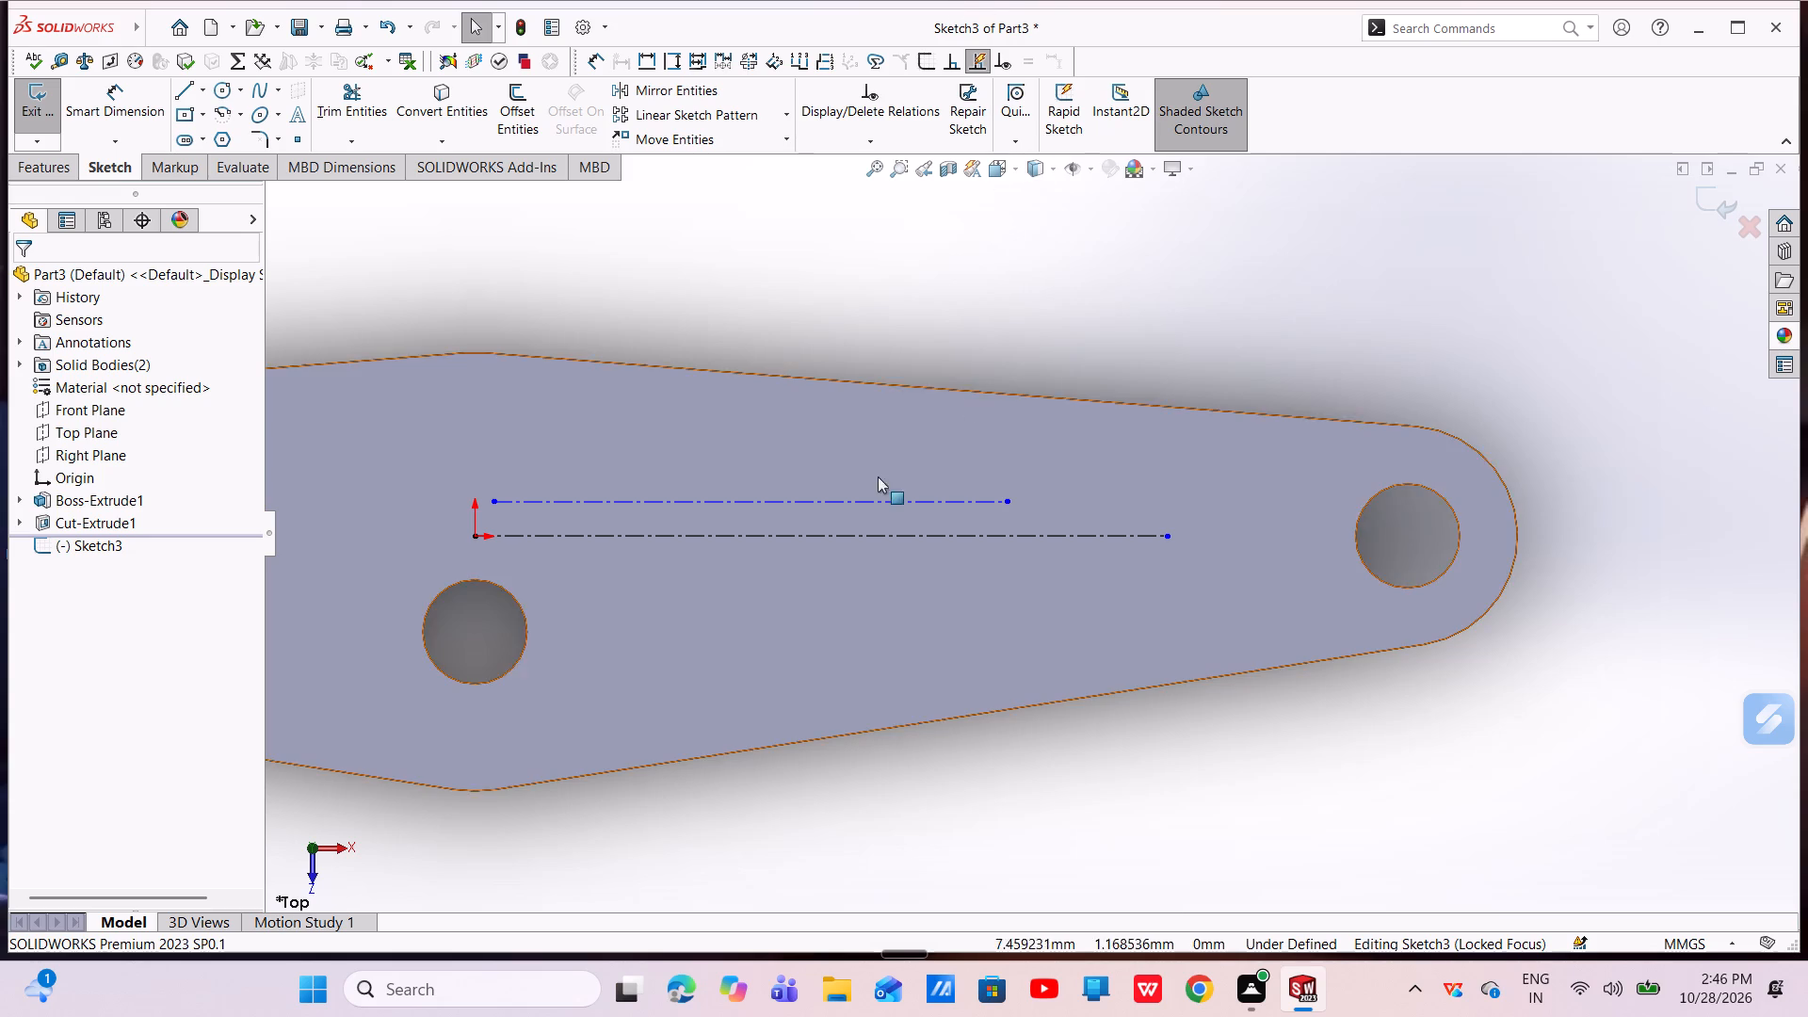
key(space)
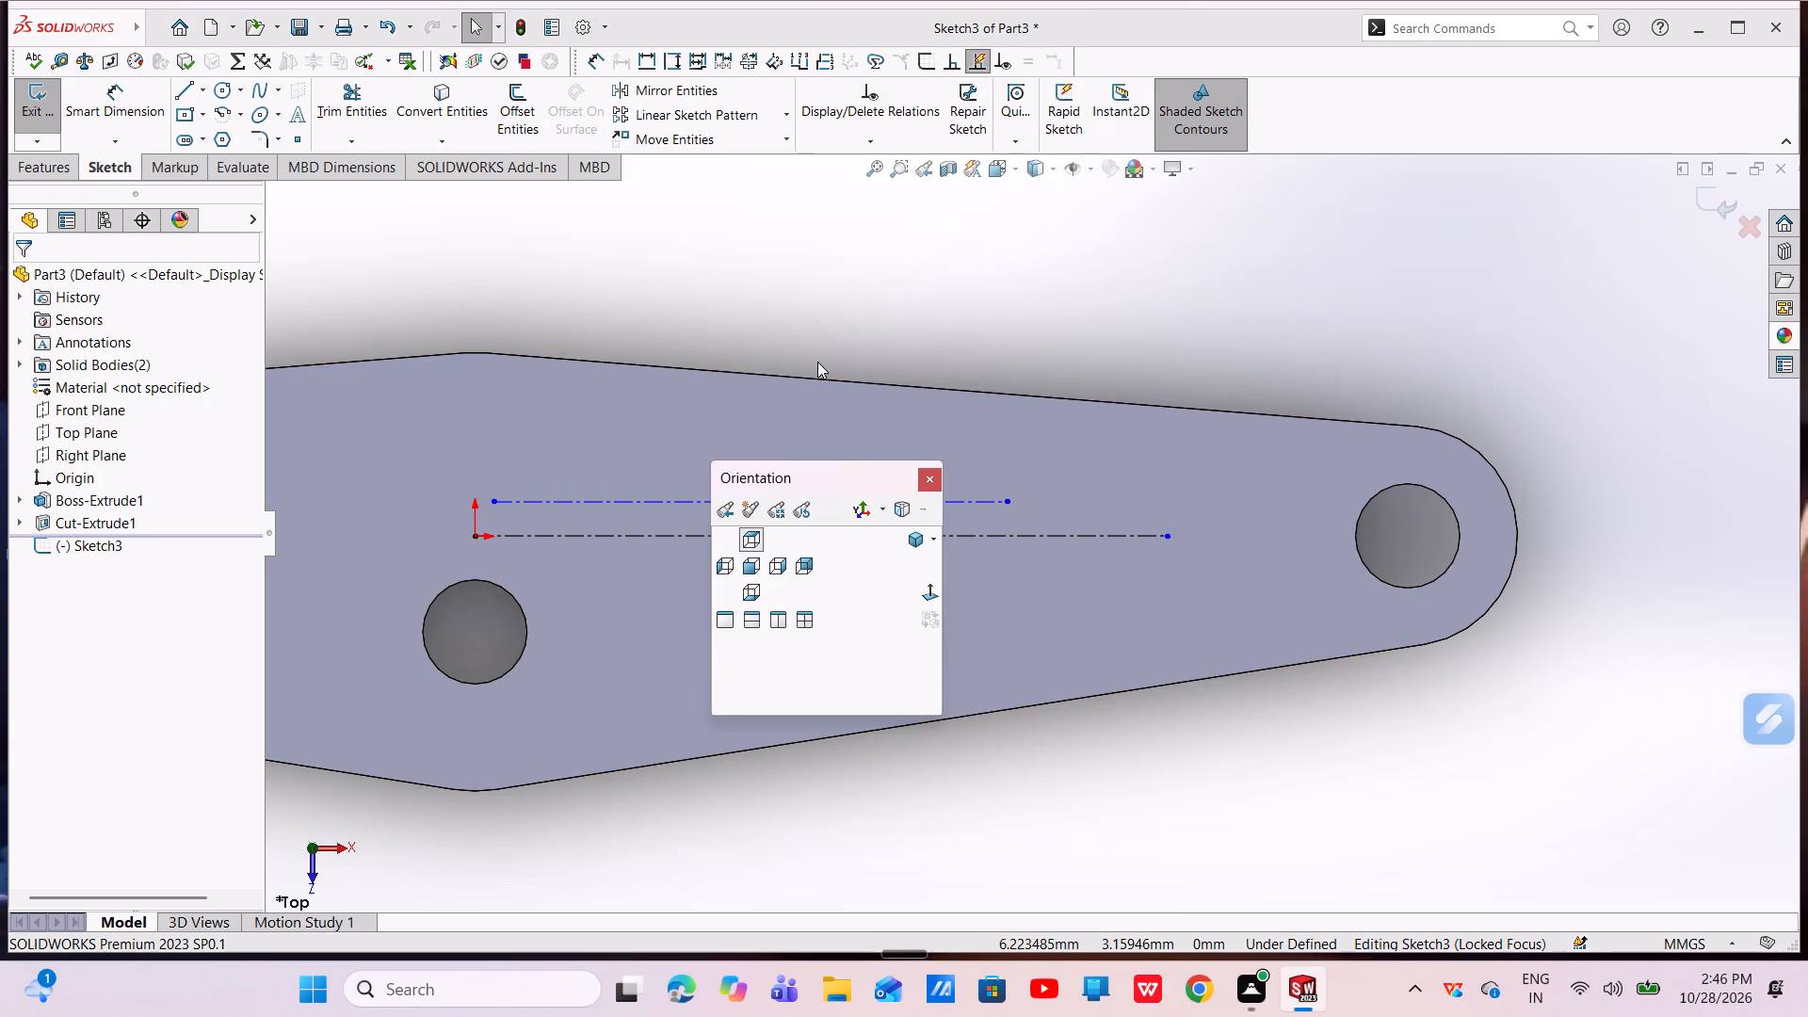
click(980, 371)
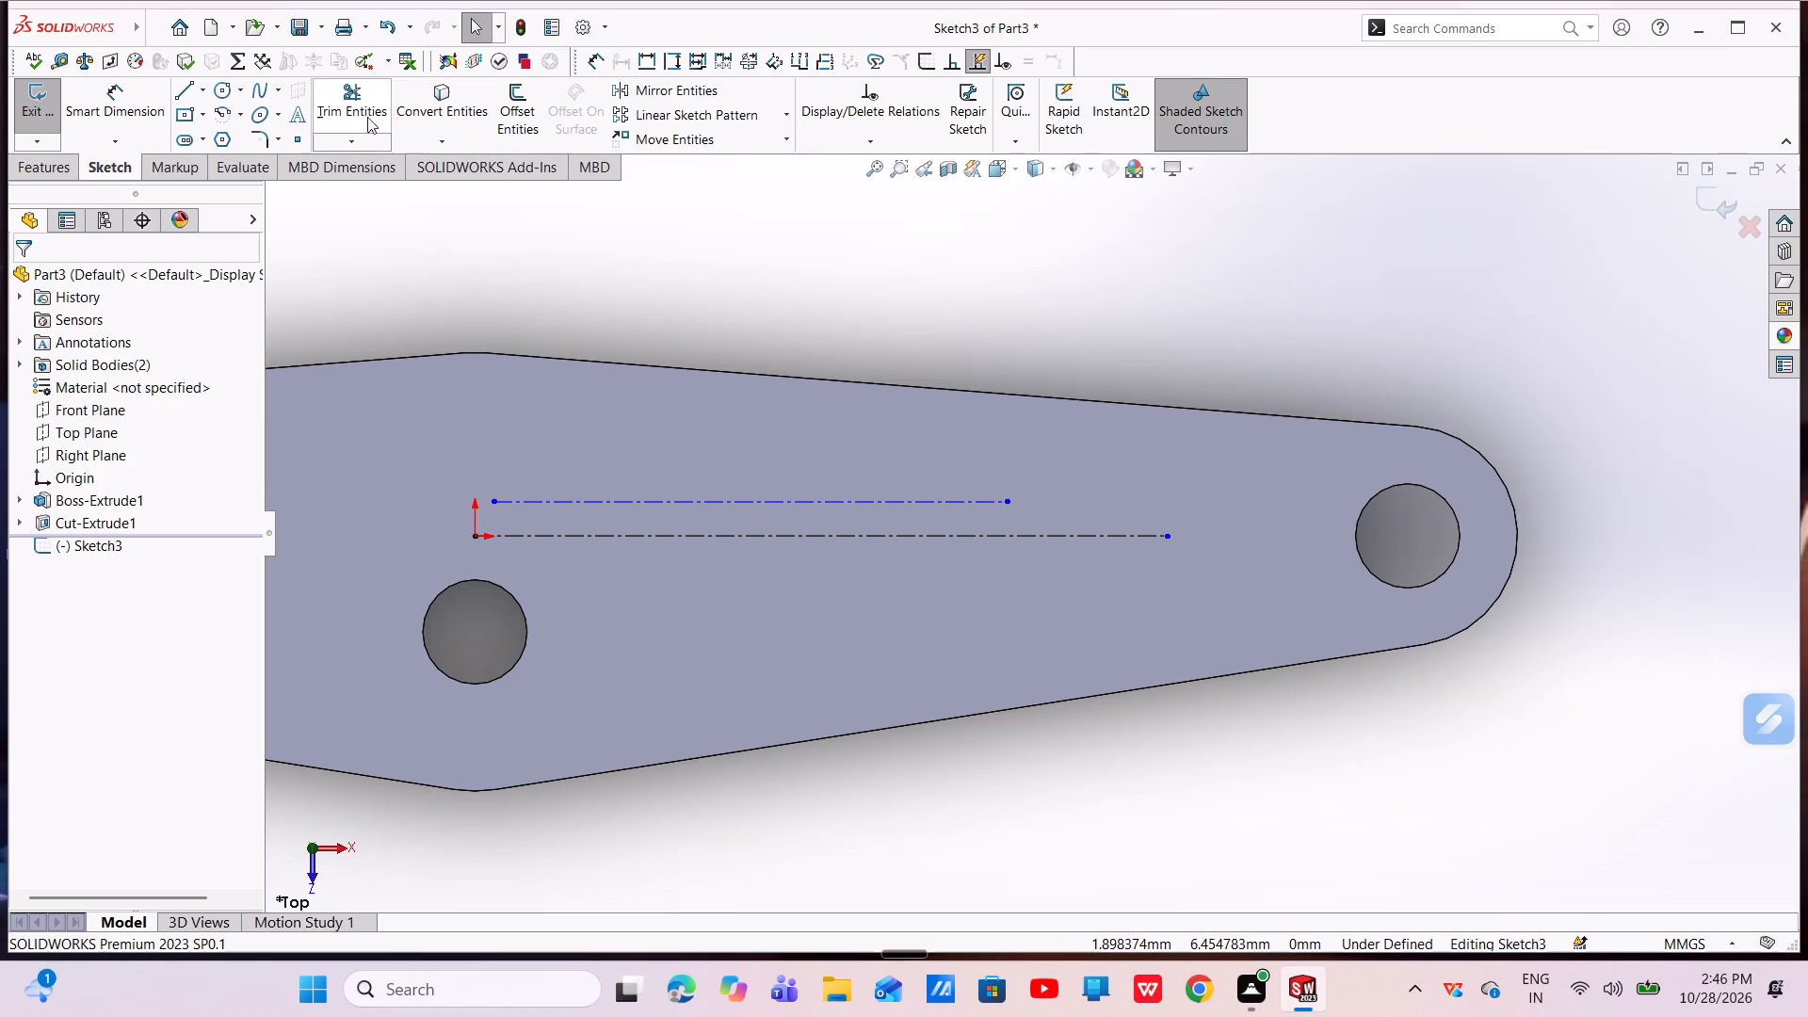
Sketch a slanted centerpoint straight slot across the origin centerline, about 6.43 mm between arc centres and 1.57 mm wide.
click(197, 137)
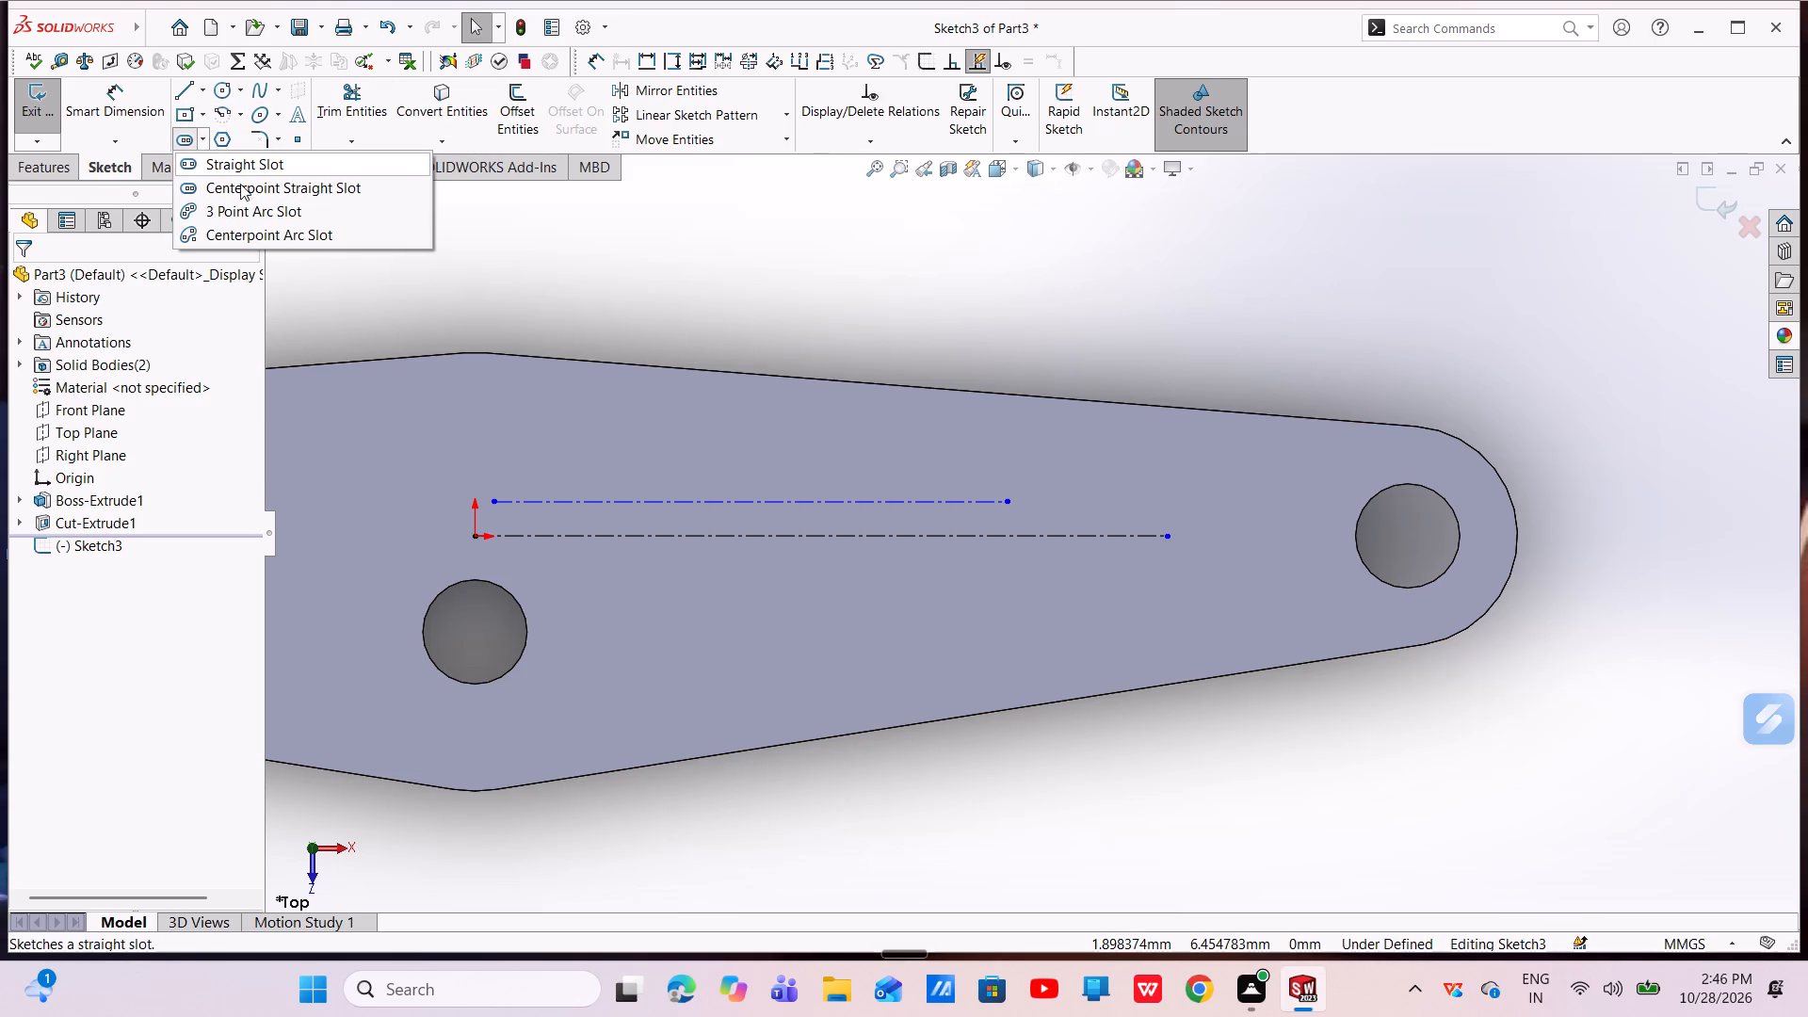
click(270, 193)
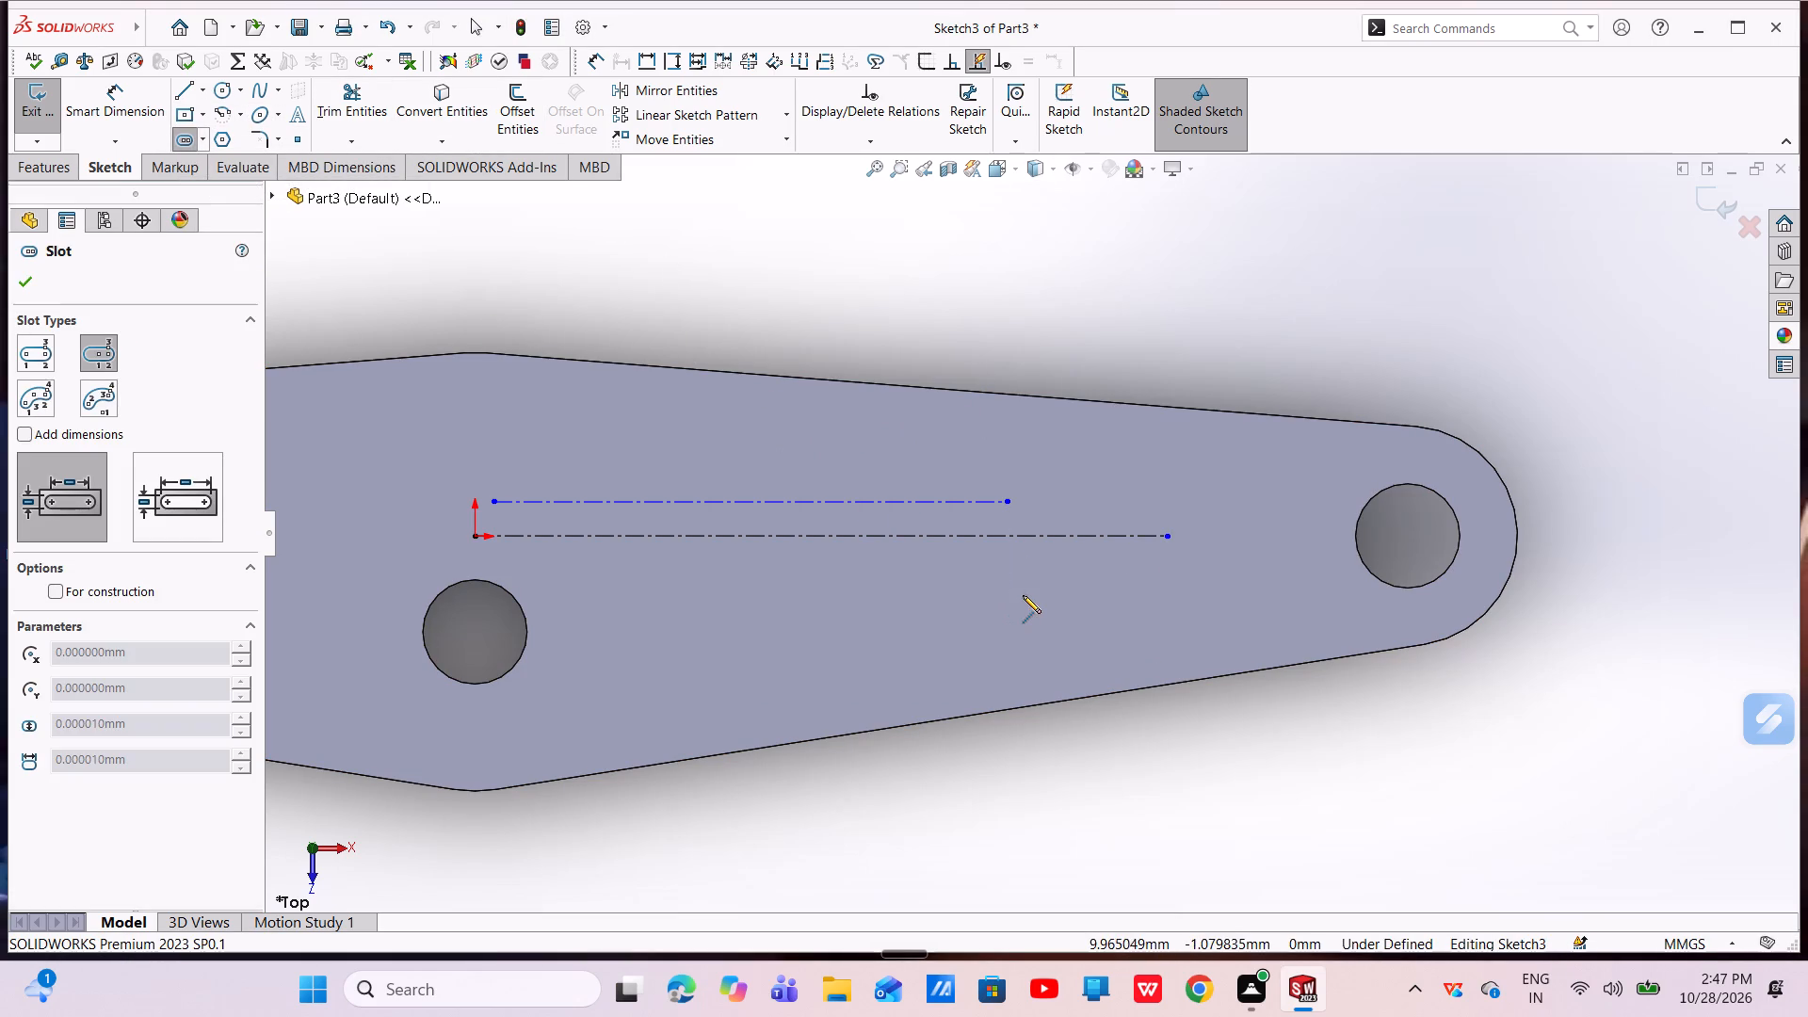
click(939, 619)
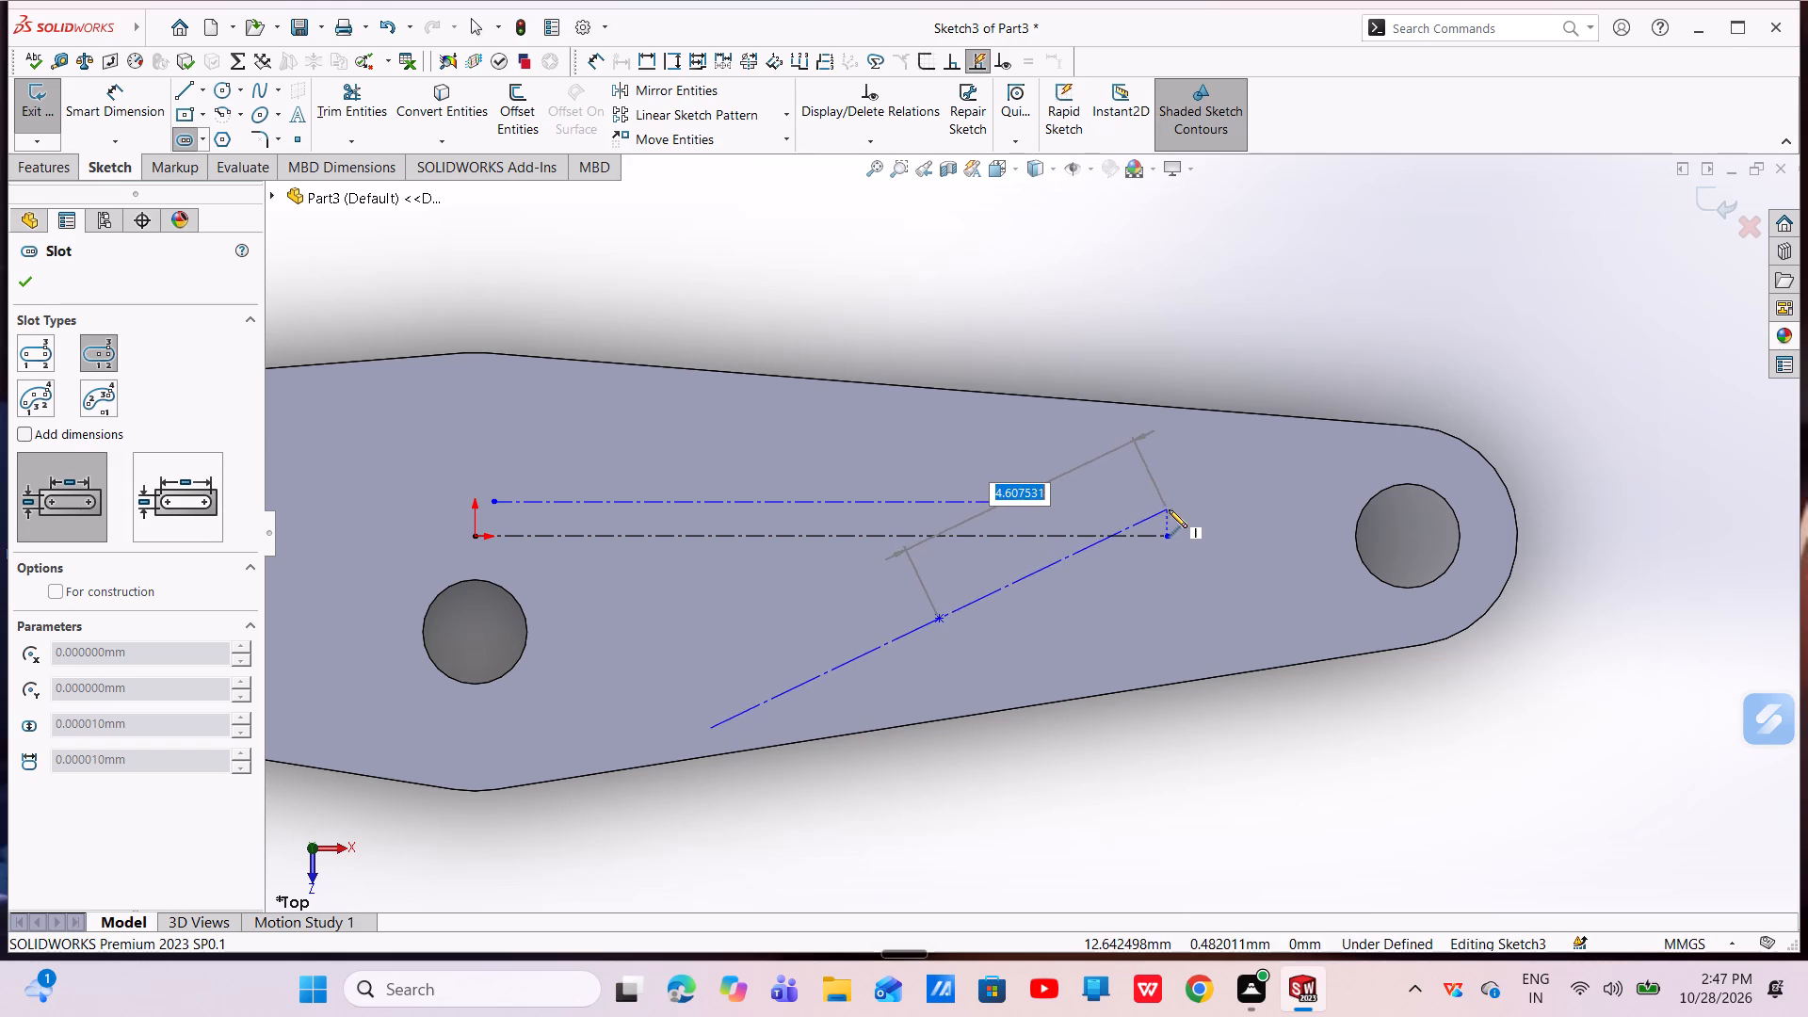
click(1078, 510)
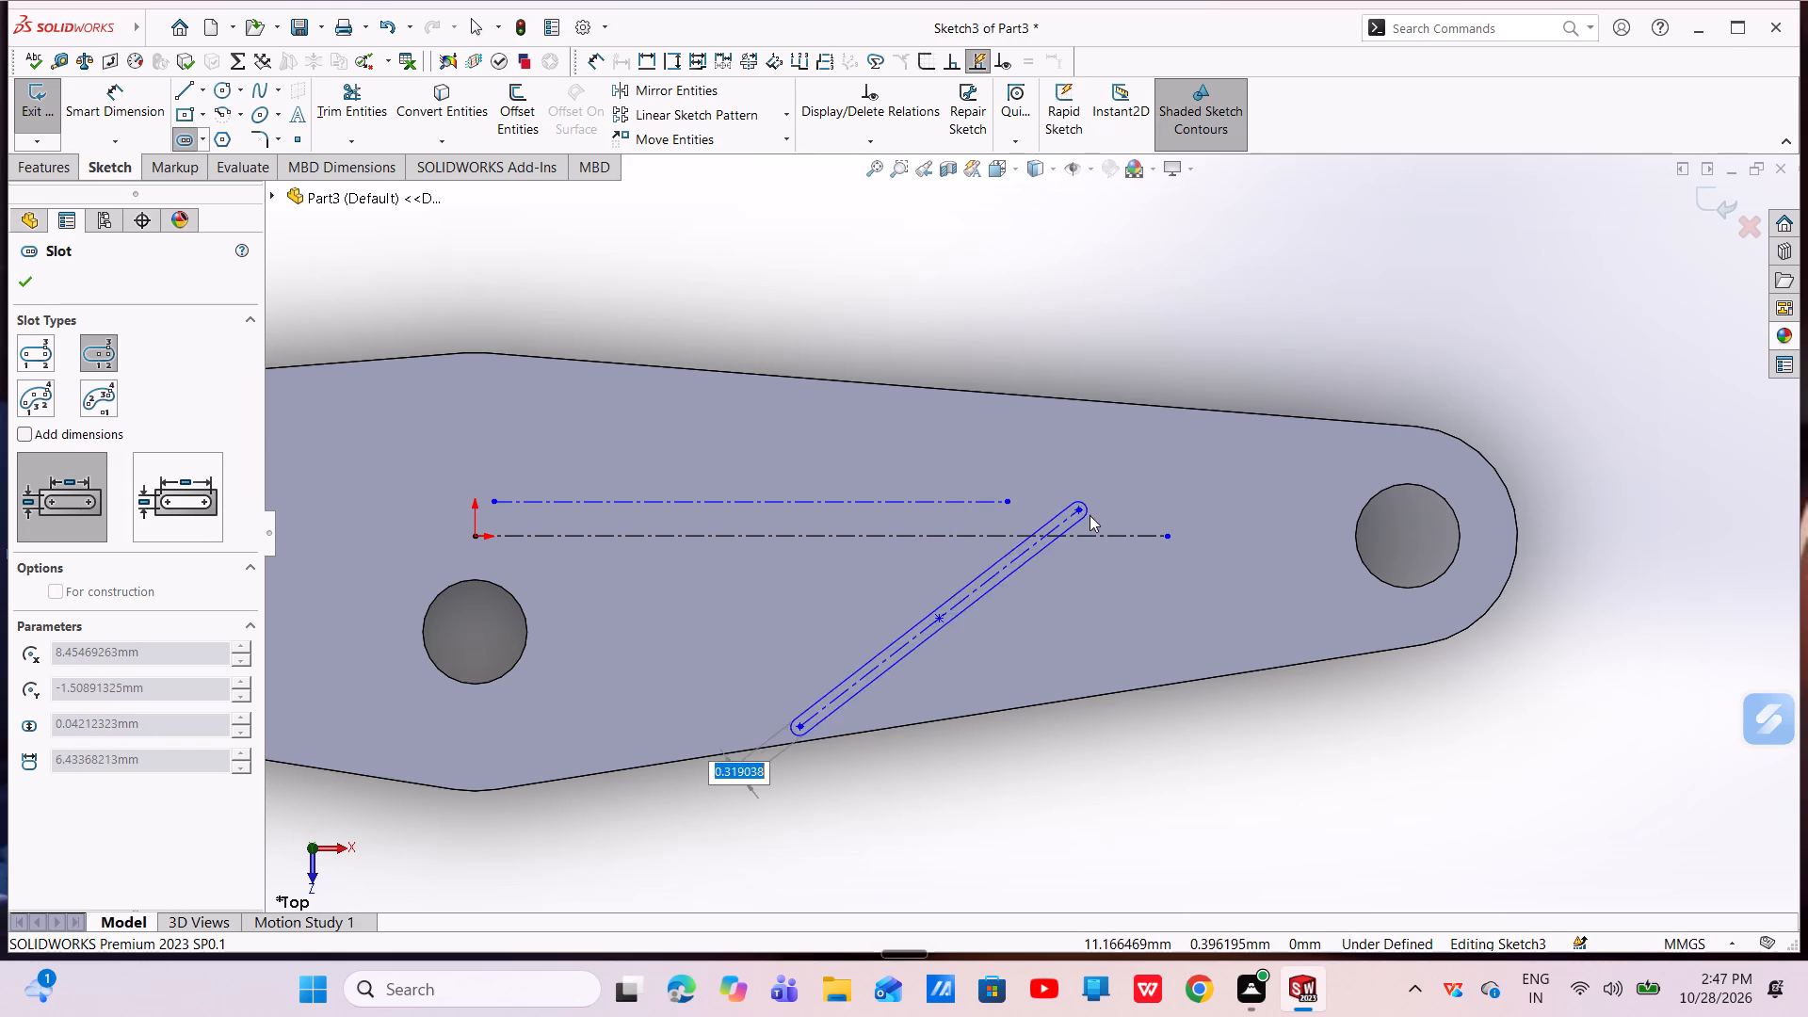
click(1124, 529)
right_click(1124, 529)
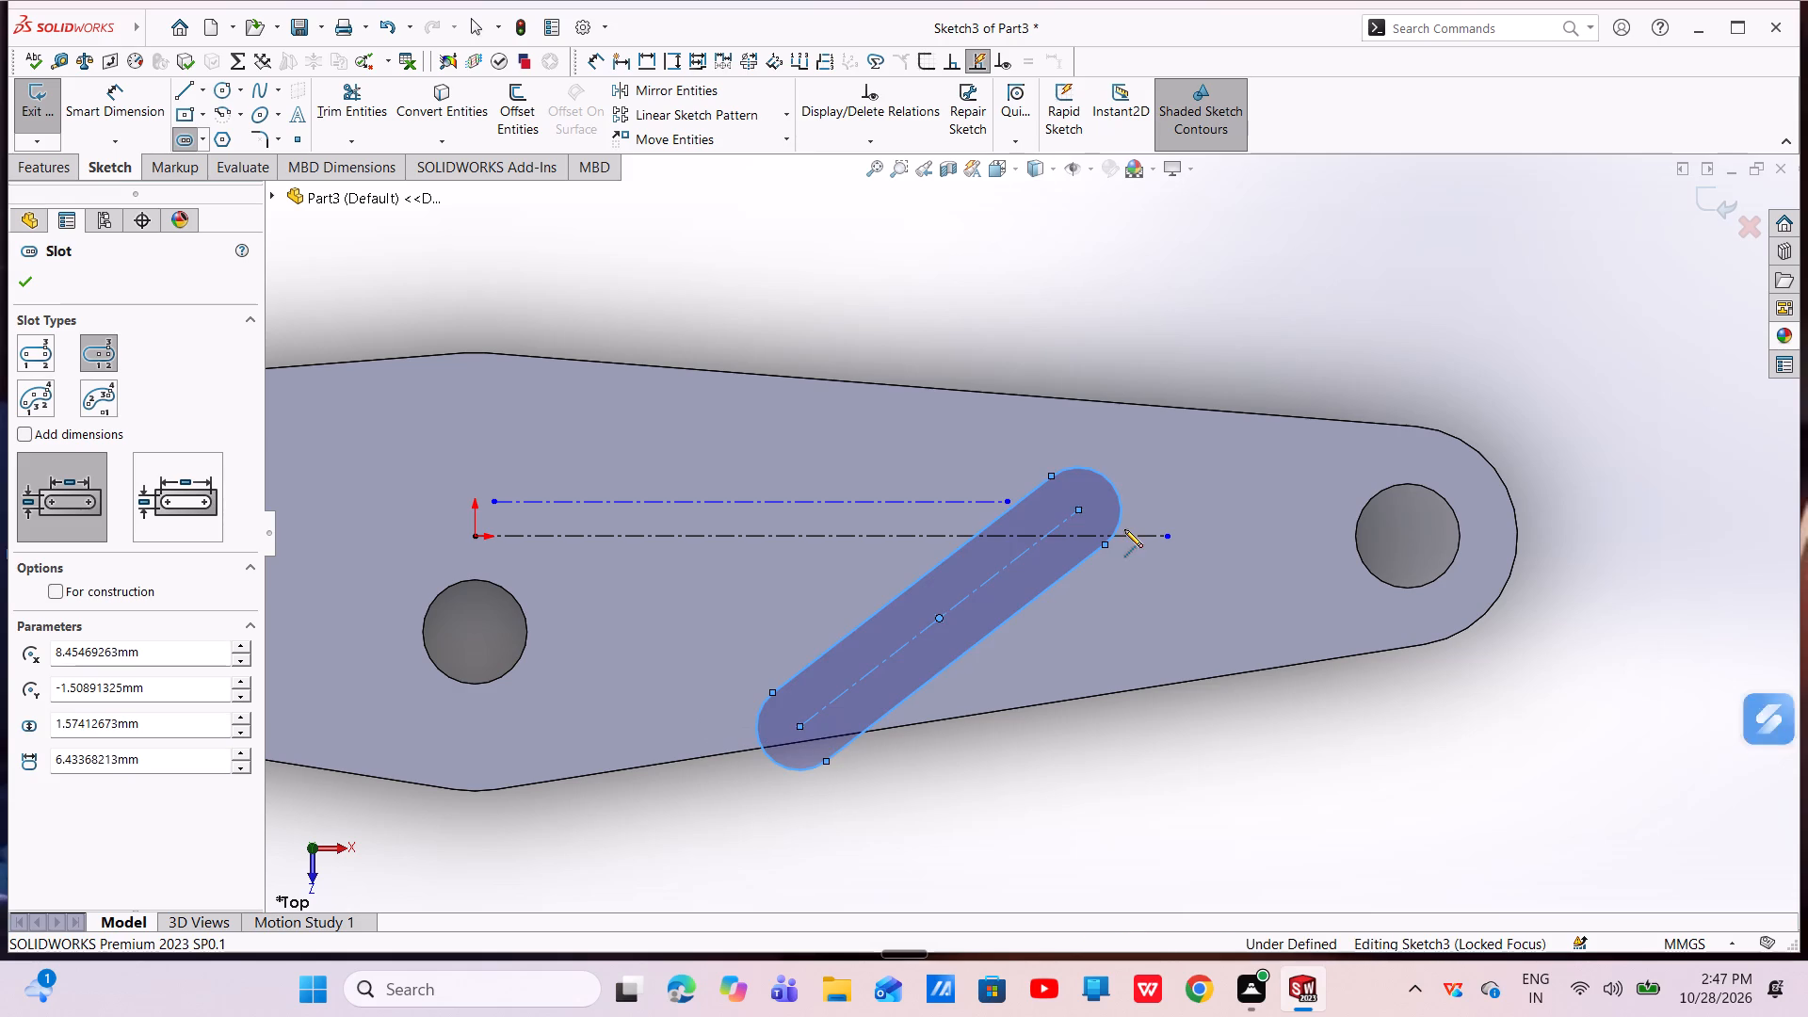
click(1180, 543)
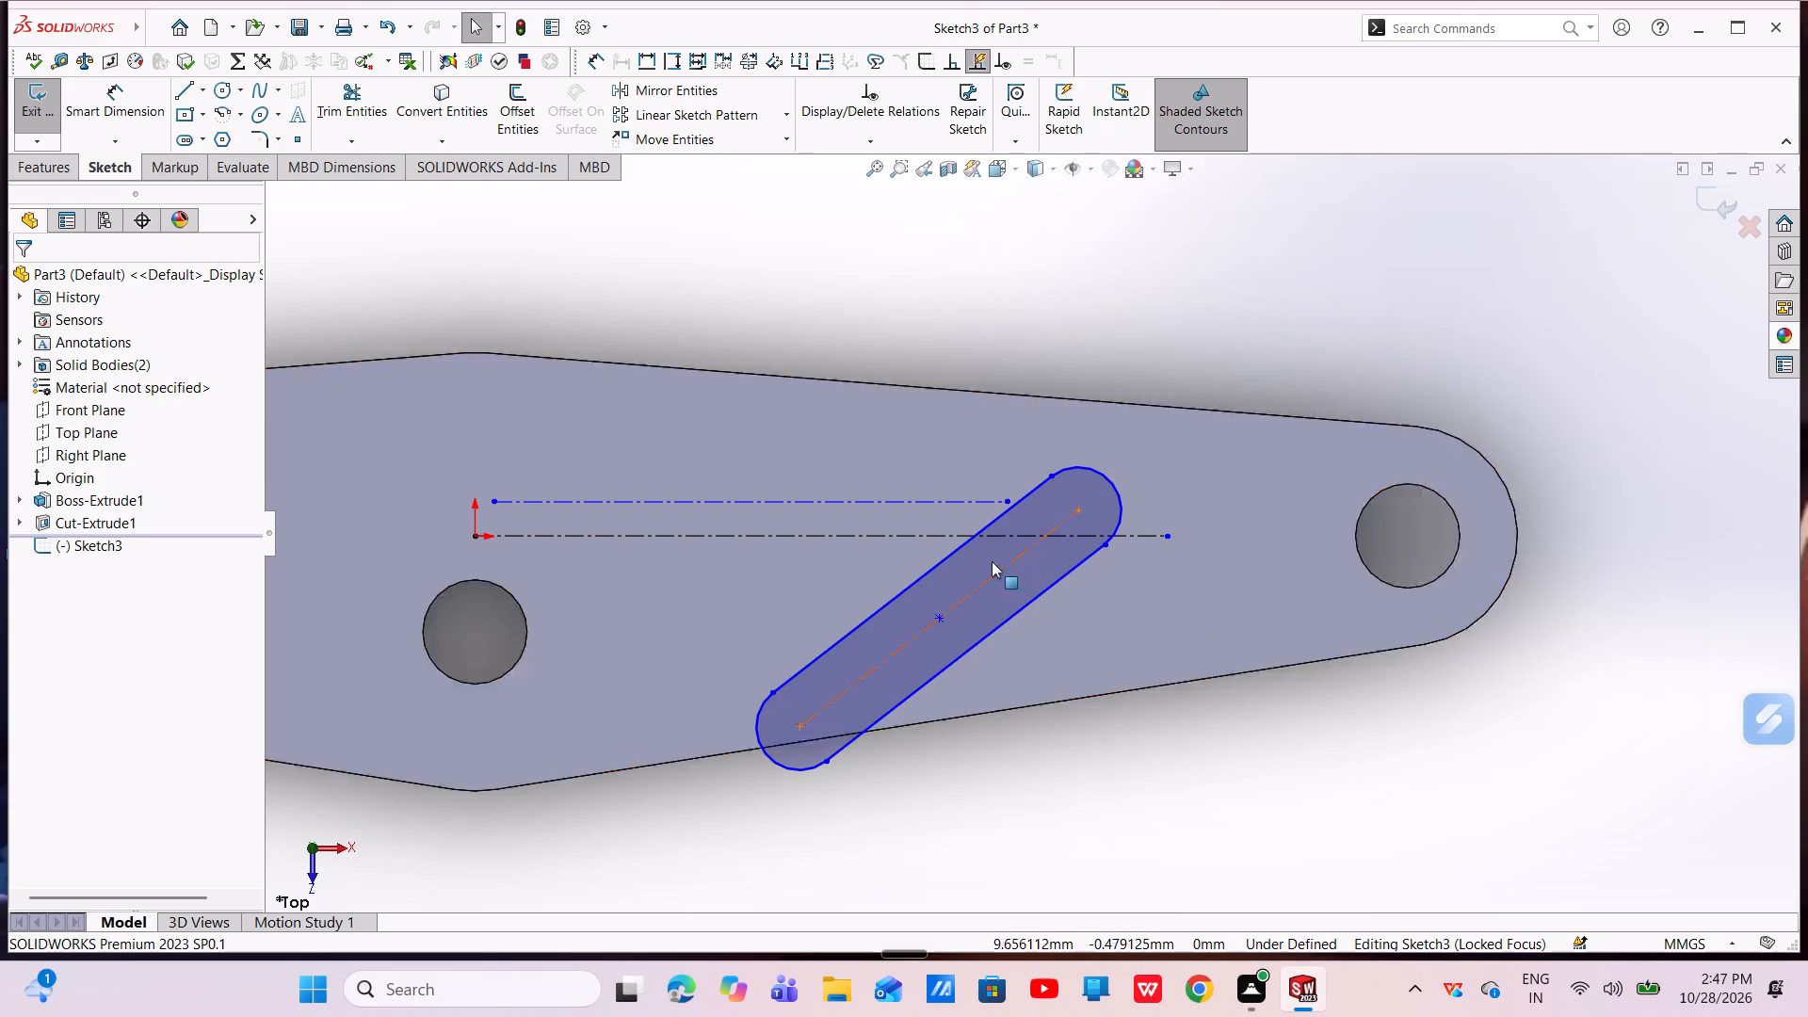
Dimension the slanted slot's centre-to-centre length as 5.8 mm.
click(90, 116)
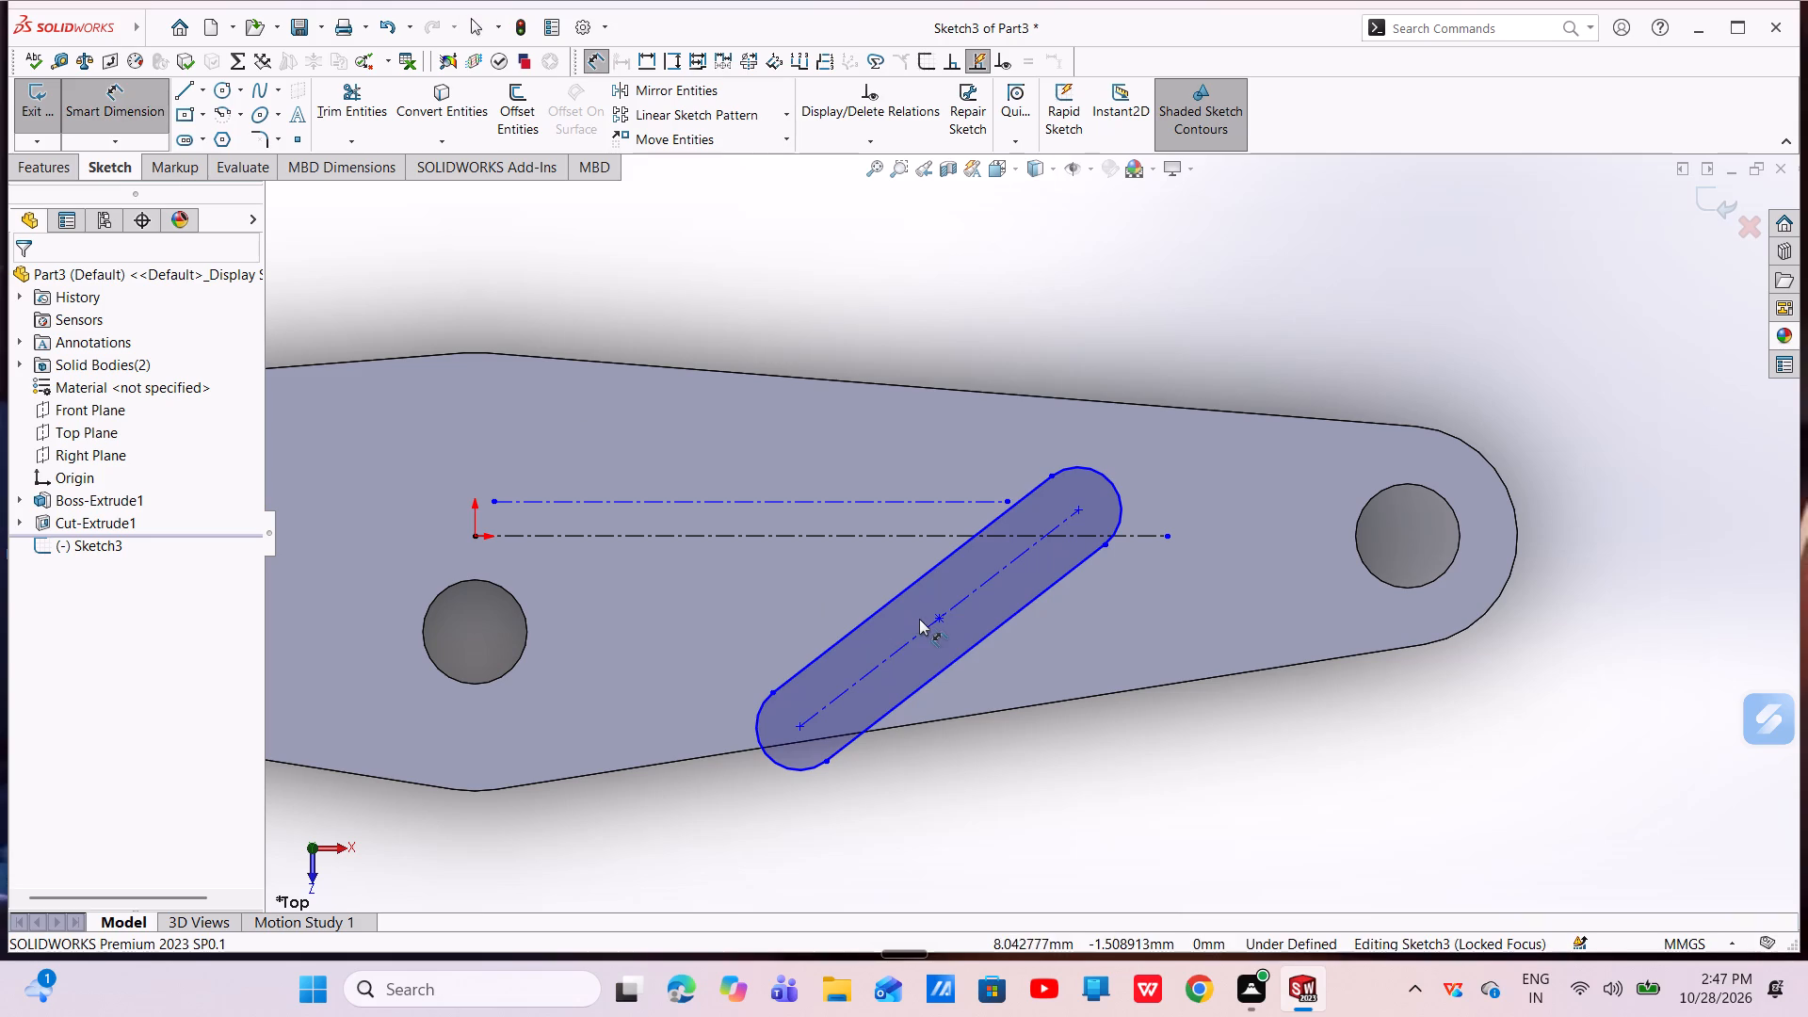
click(926, 628)
click(1101, 770)
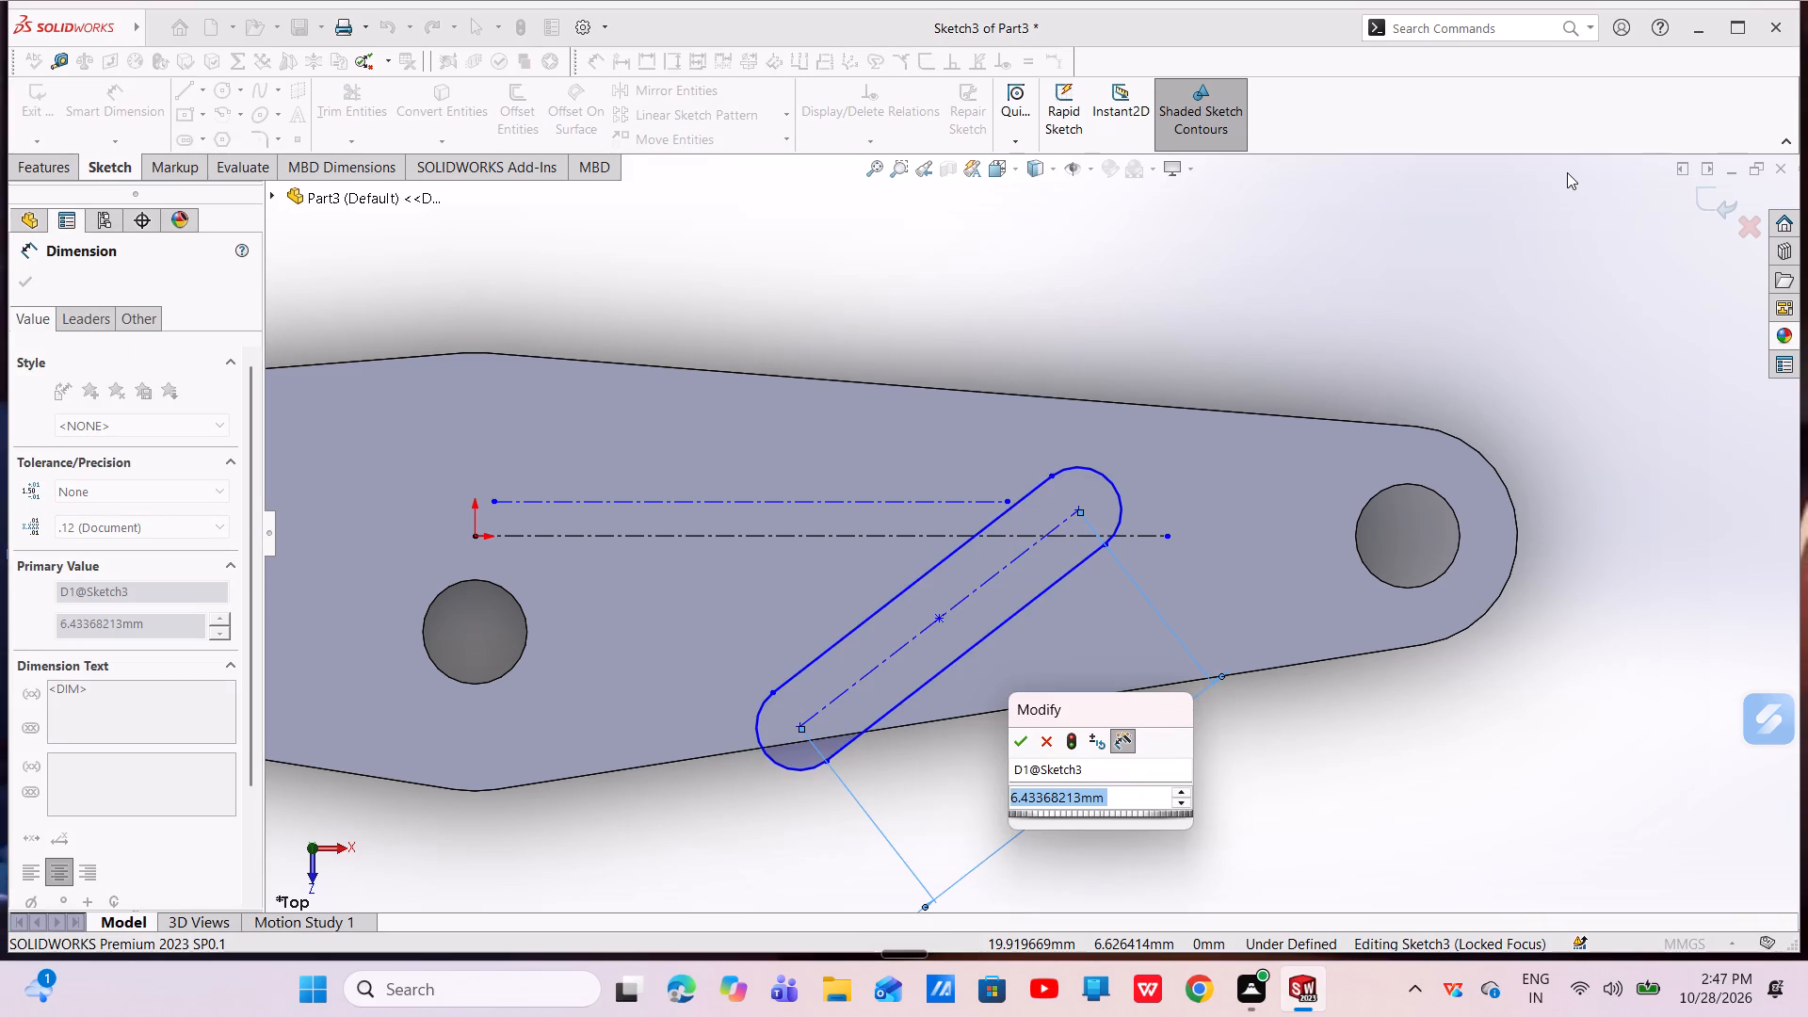
key(BackSpace)
key(5)
text(.8)
key(Return)
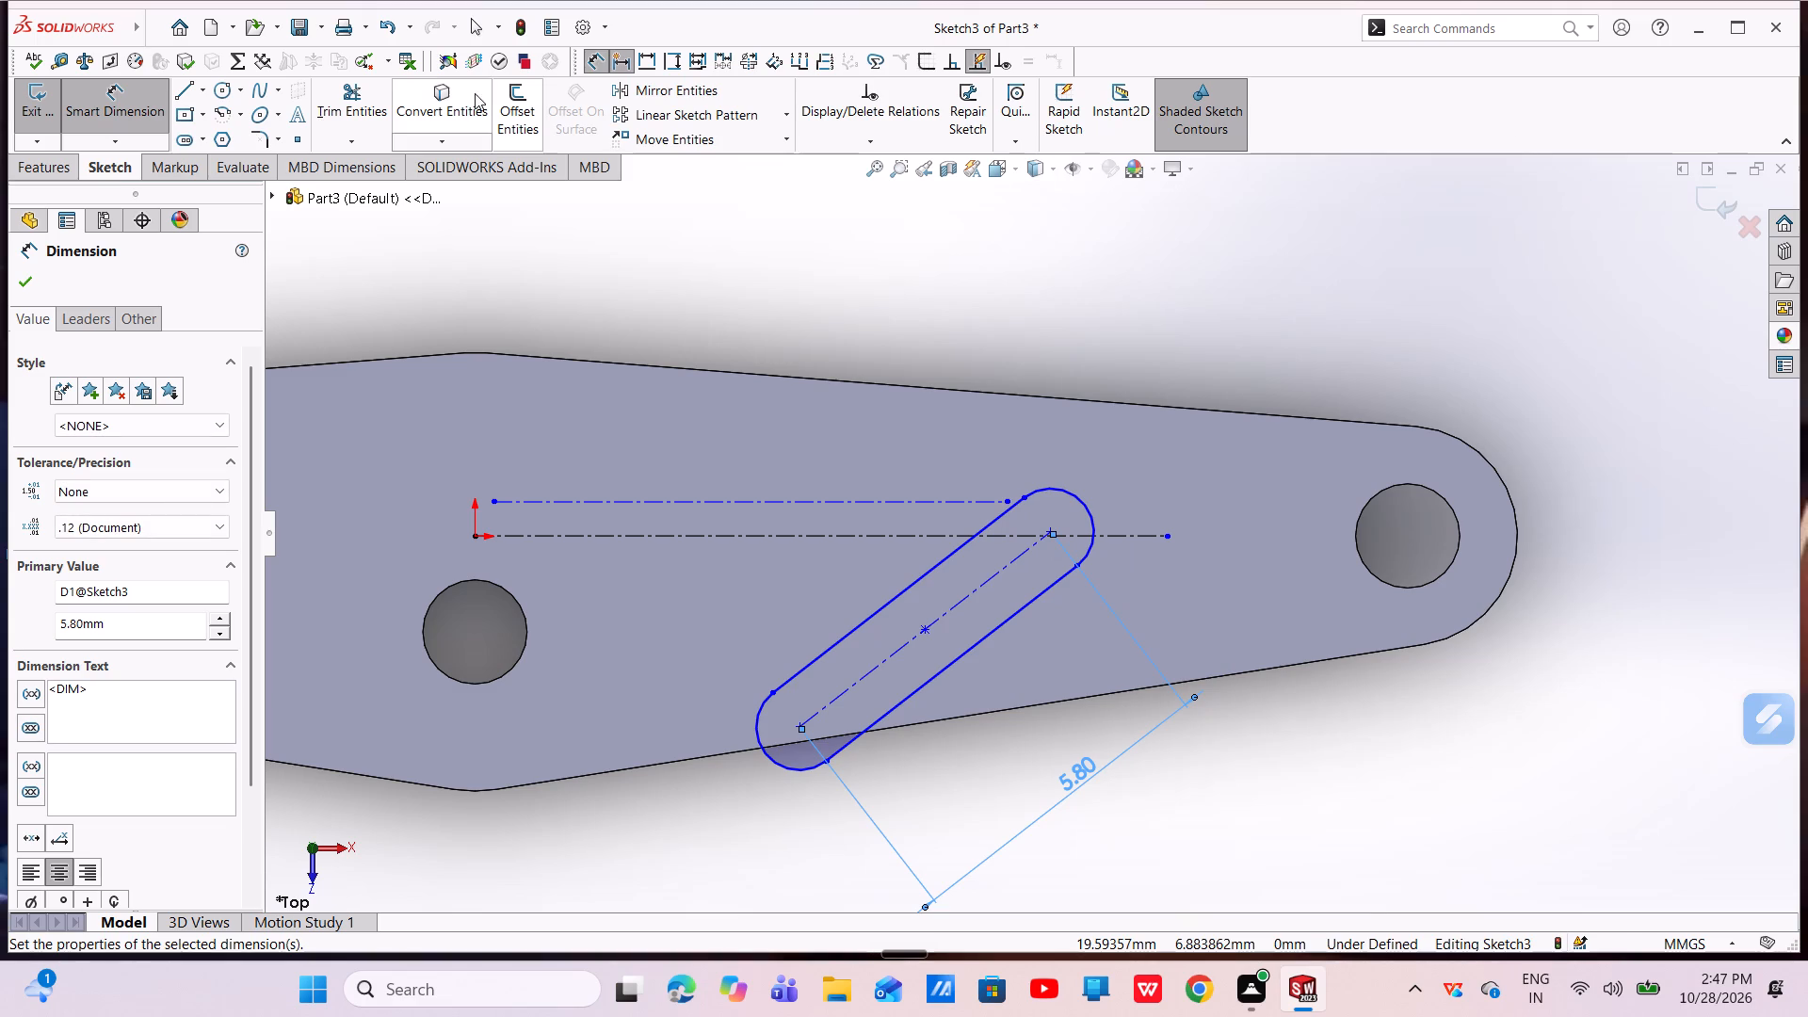
click(1158, 347)
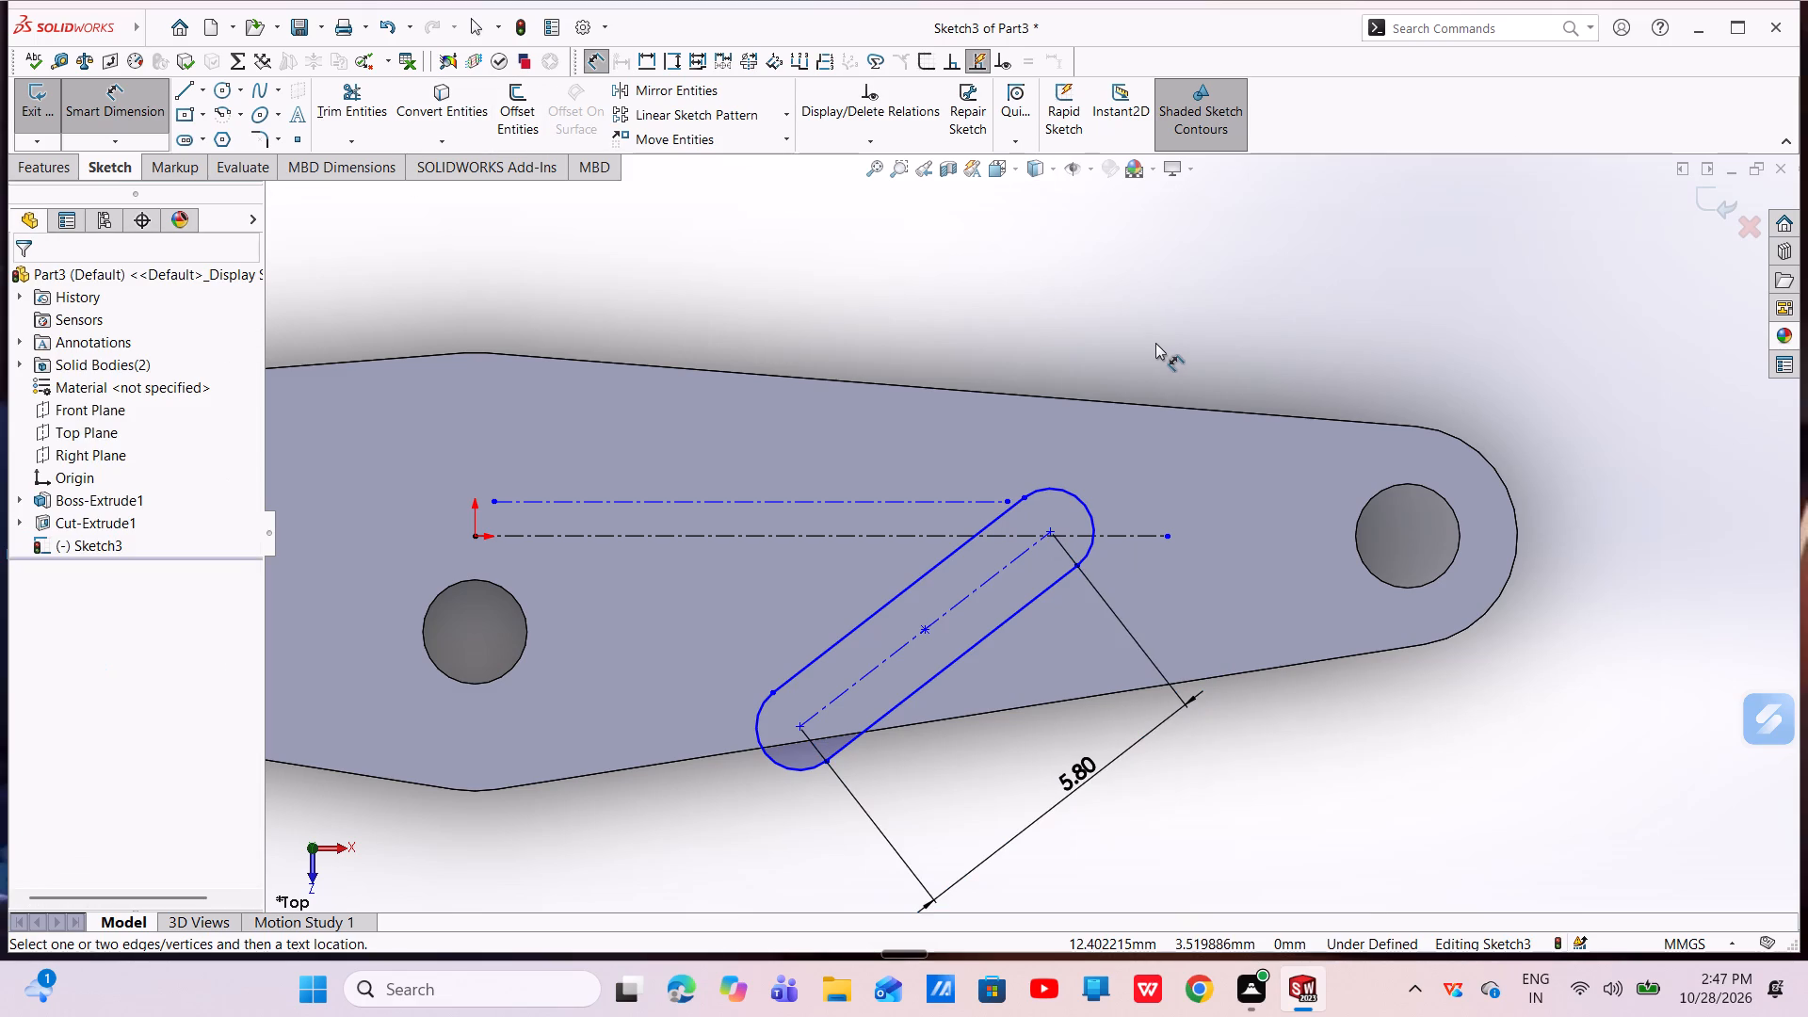
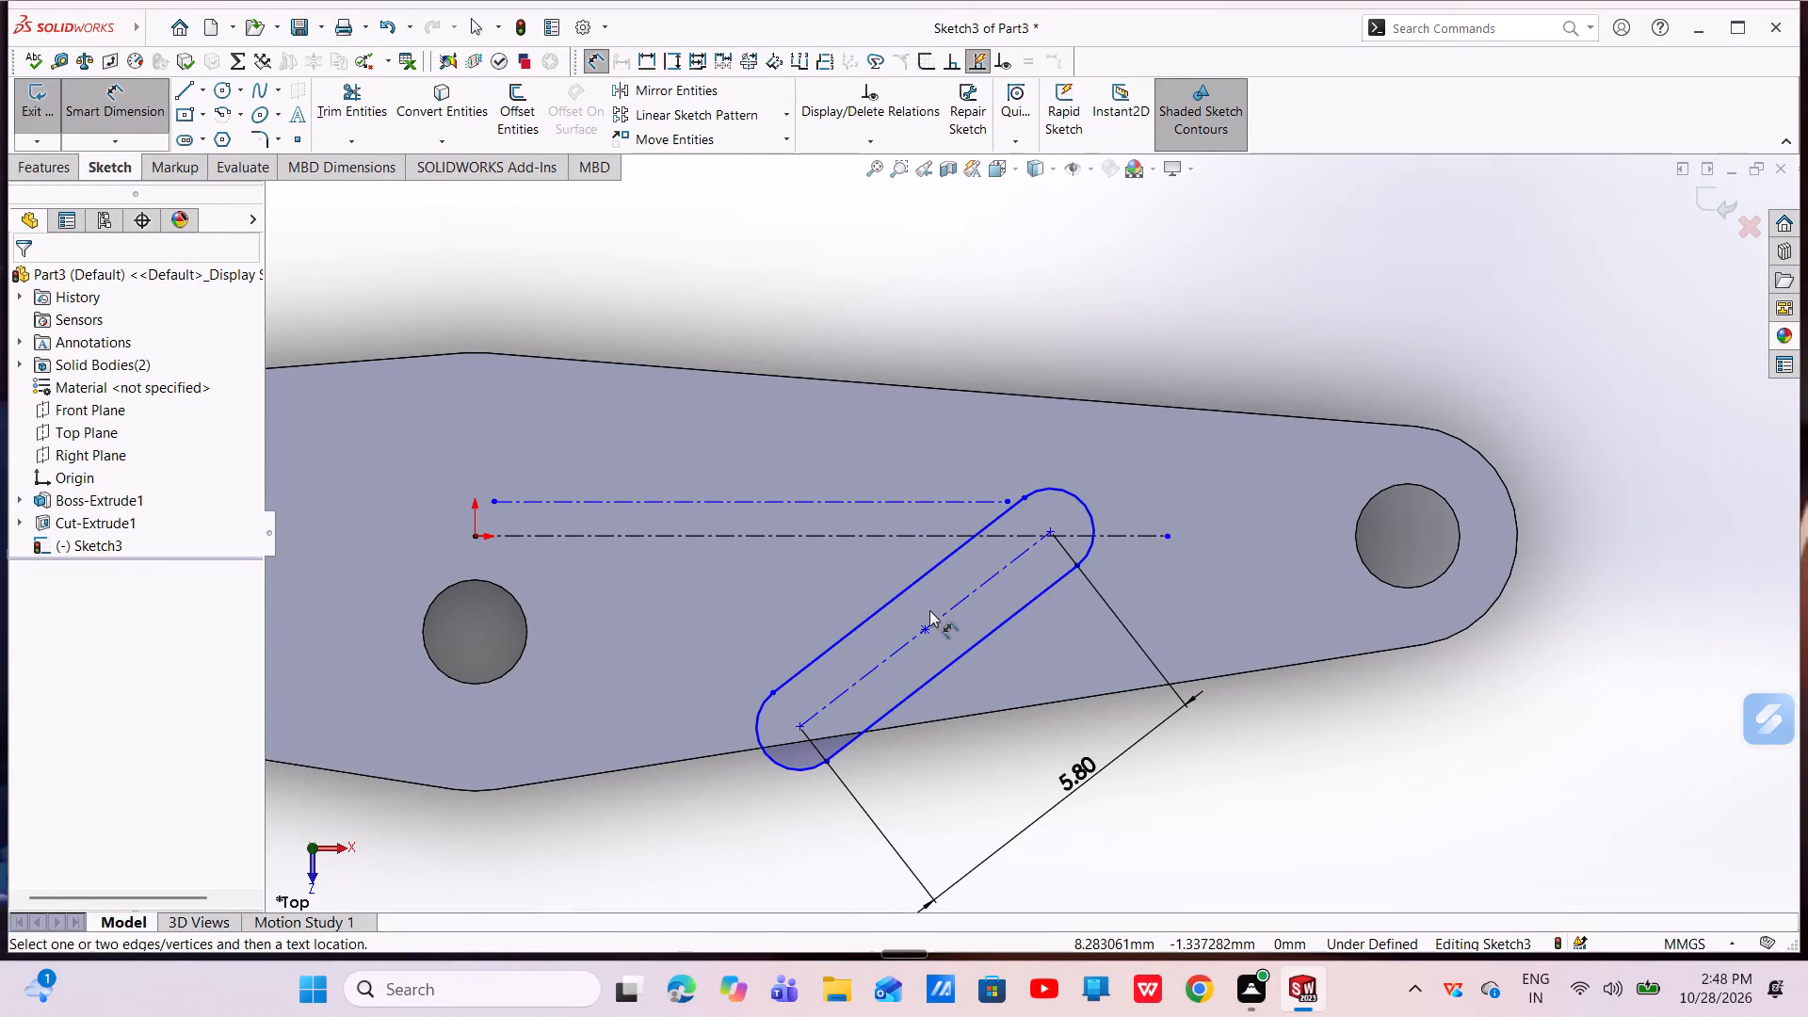
Move the slanted slot toward the hole at the plate's rounded end, with its centre at about X 10.43, Y -0.55 mm.
key(Escape)
drag(928, 628, 927, 629)
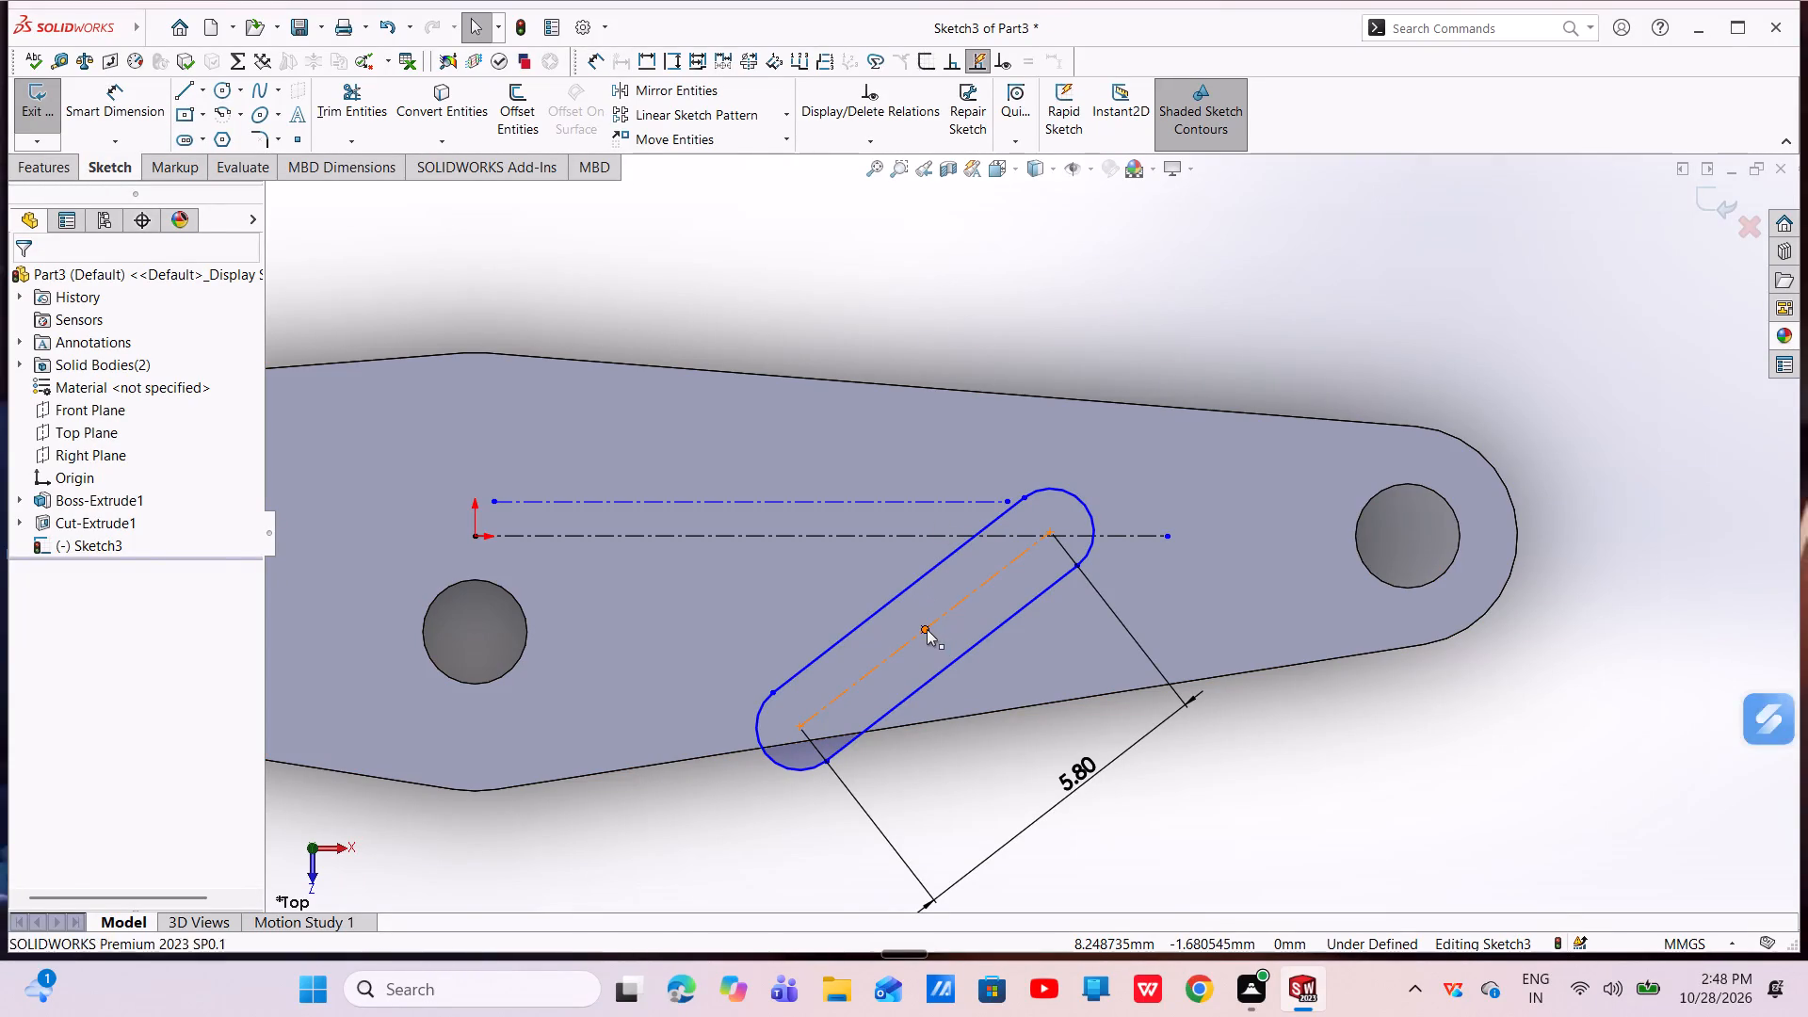
drag(927, 629, 999, 591)
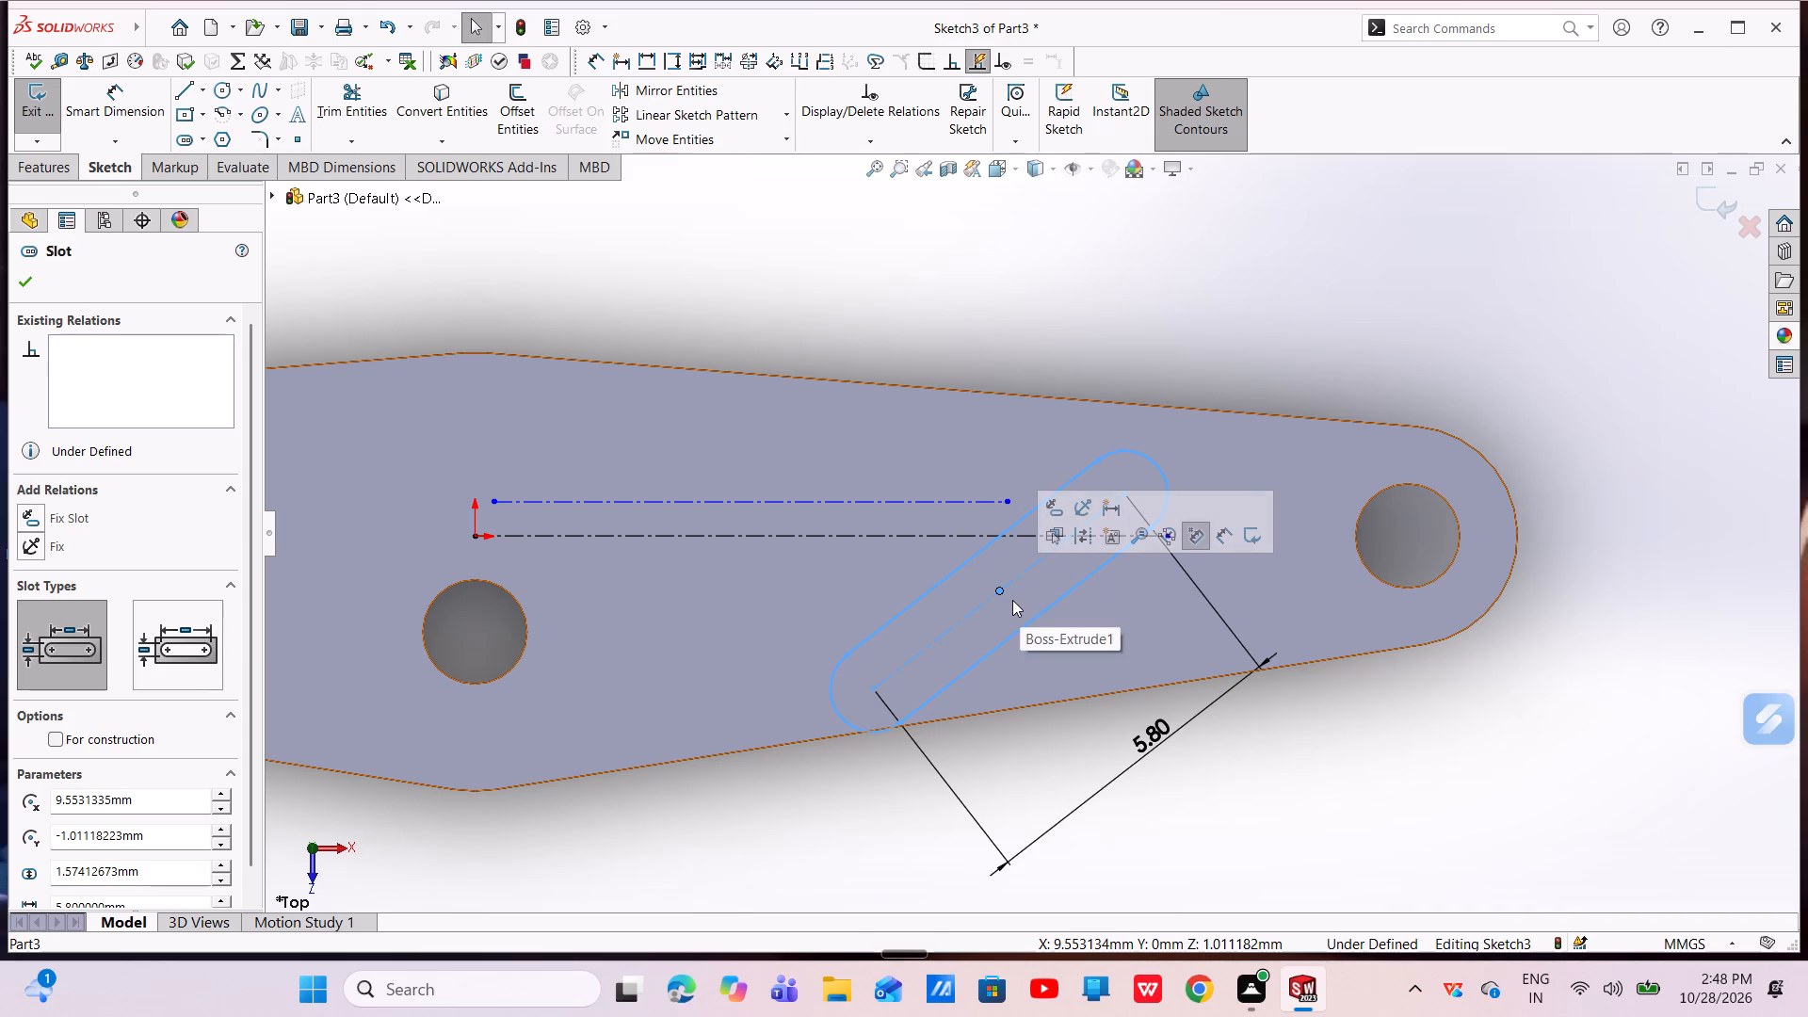
drag(999, 589, 1039, 570)
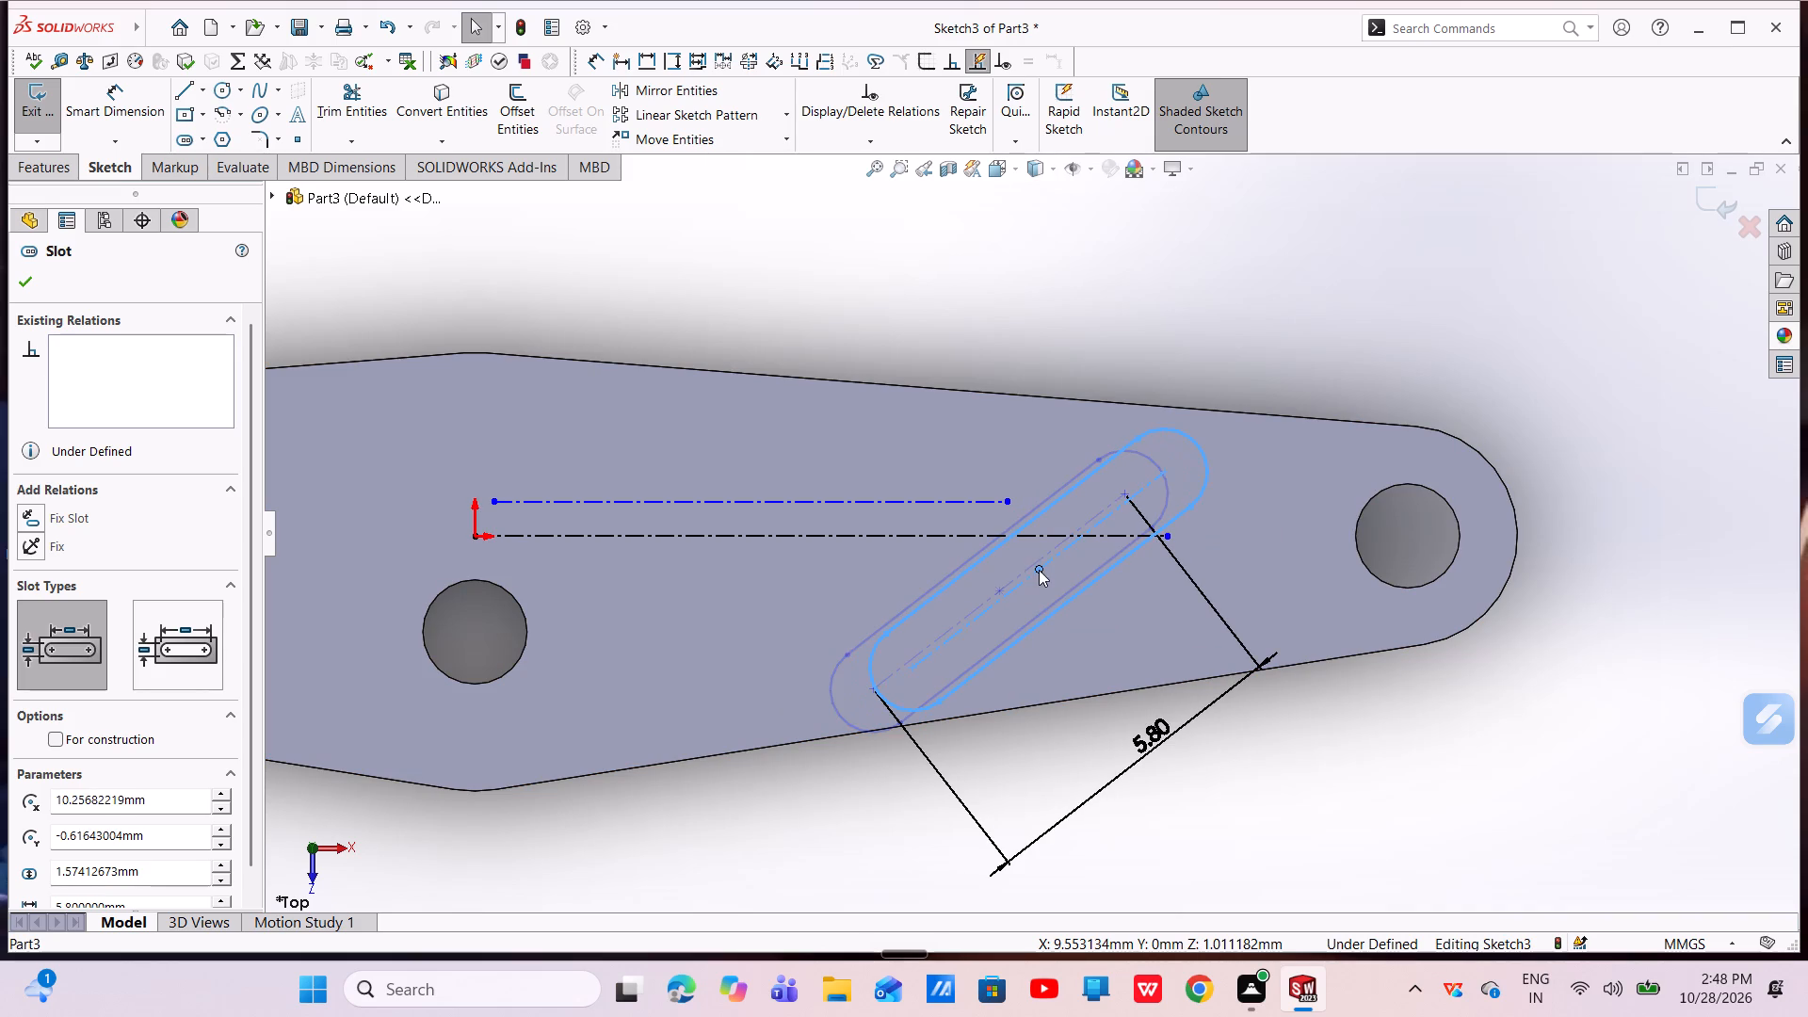
drag(1039, 570, 1047, 566)
key(Escape)
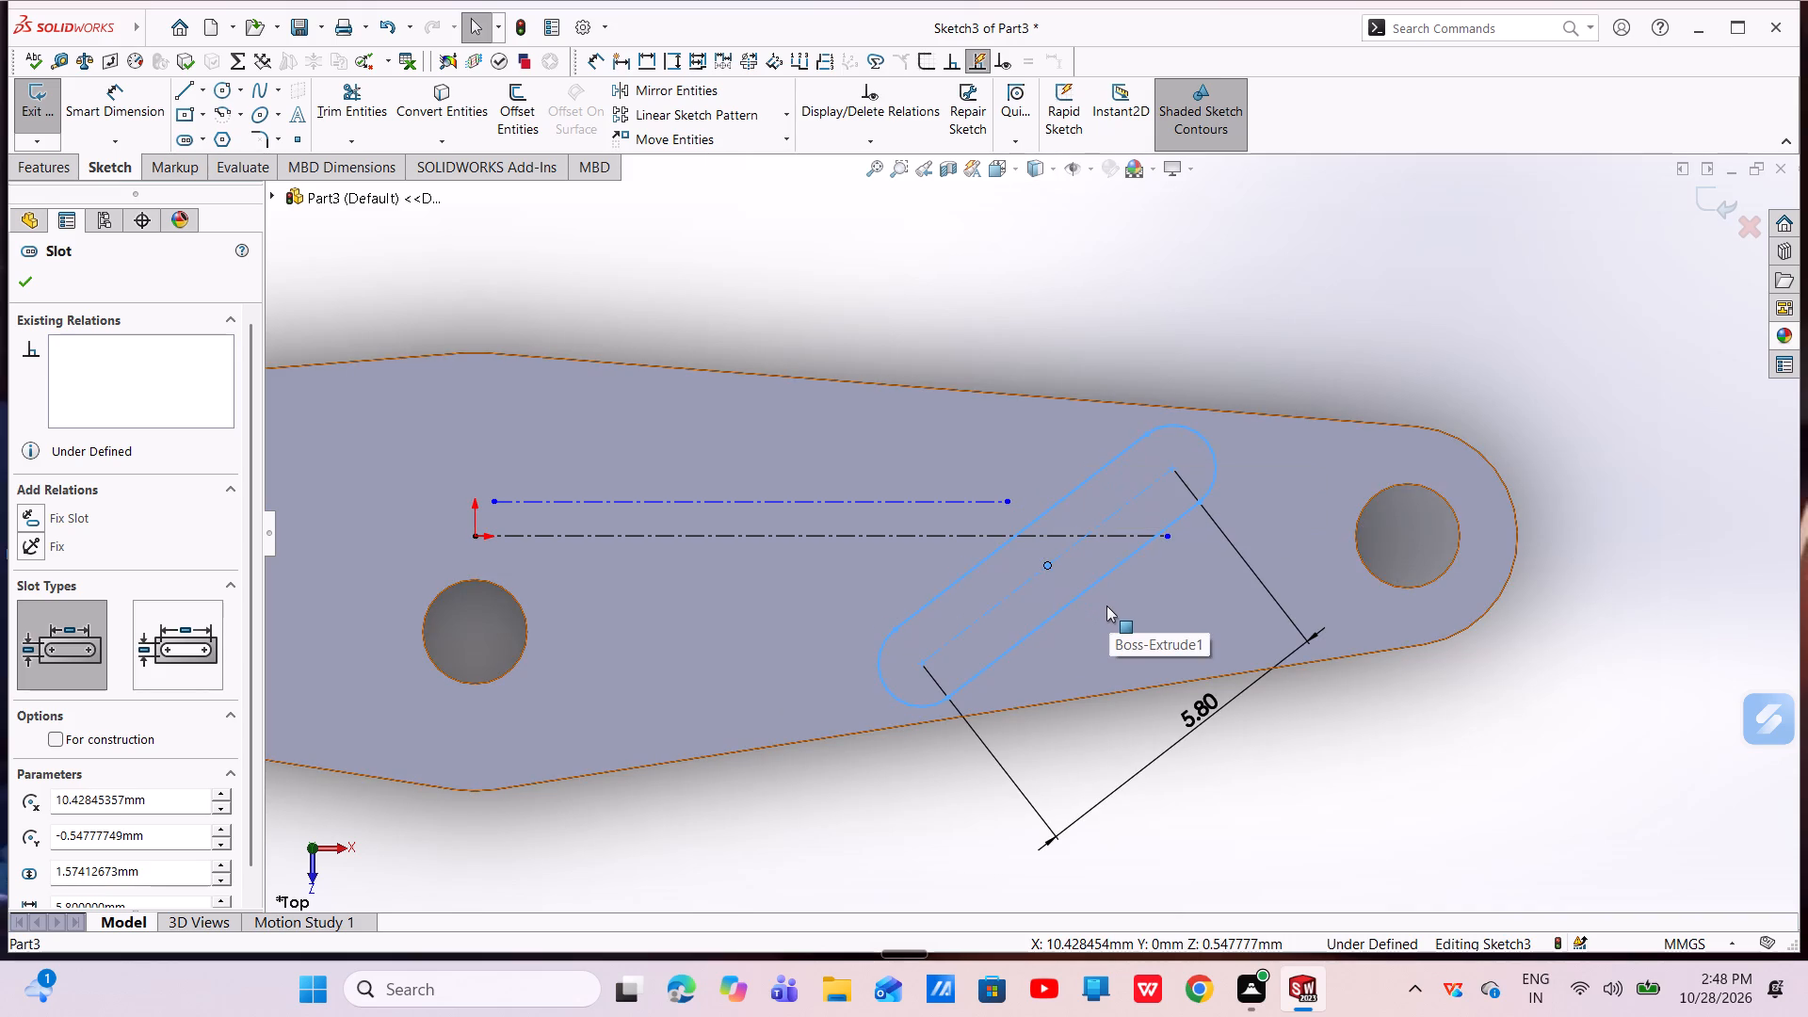
key(Escape)
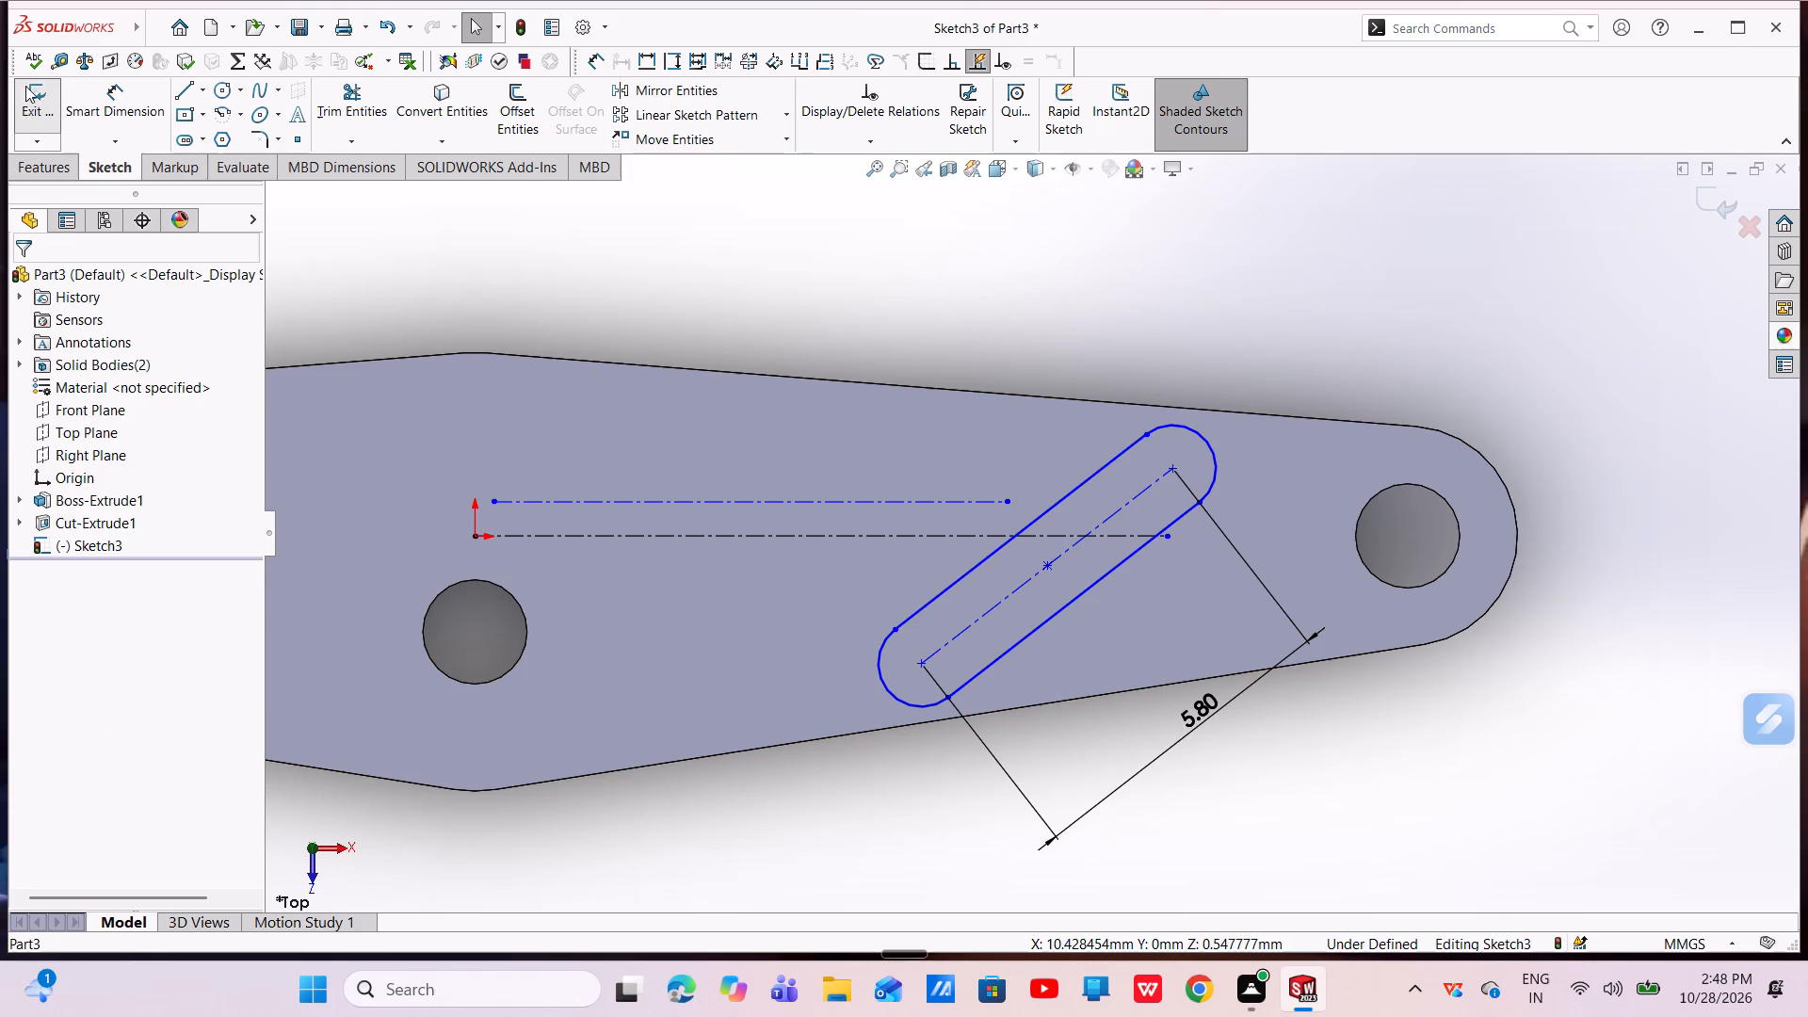
Dimension the slanted slot's end arc with a radius of 0.6 mm.
click(127, 111)
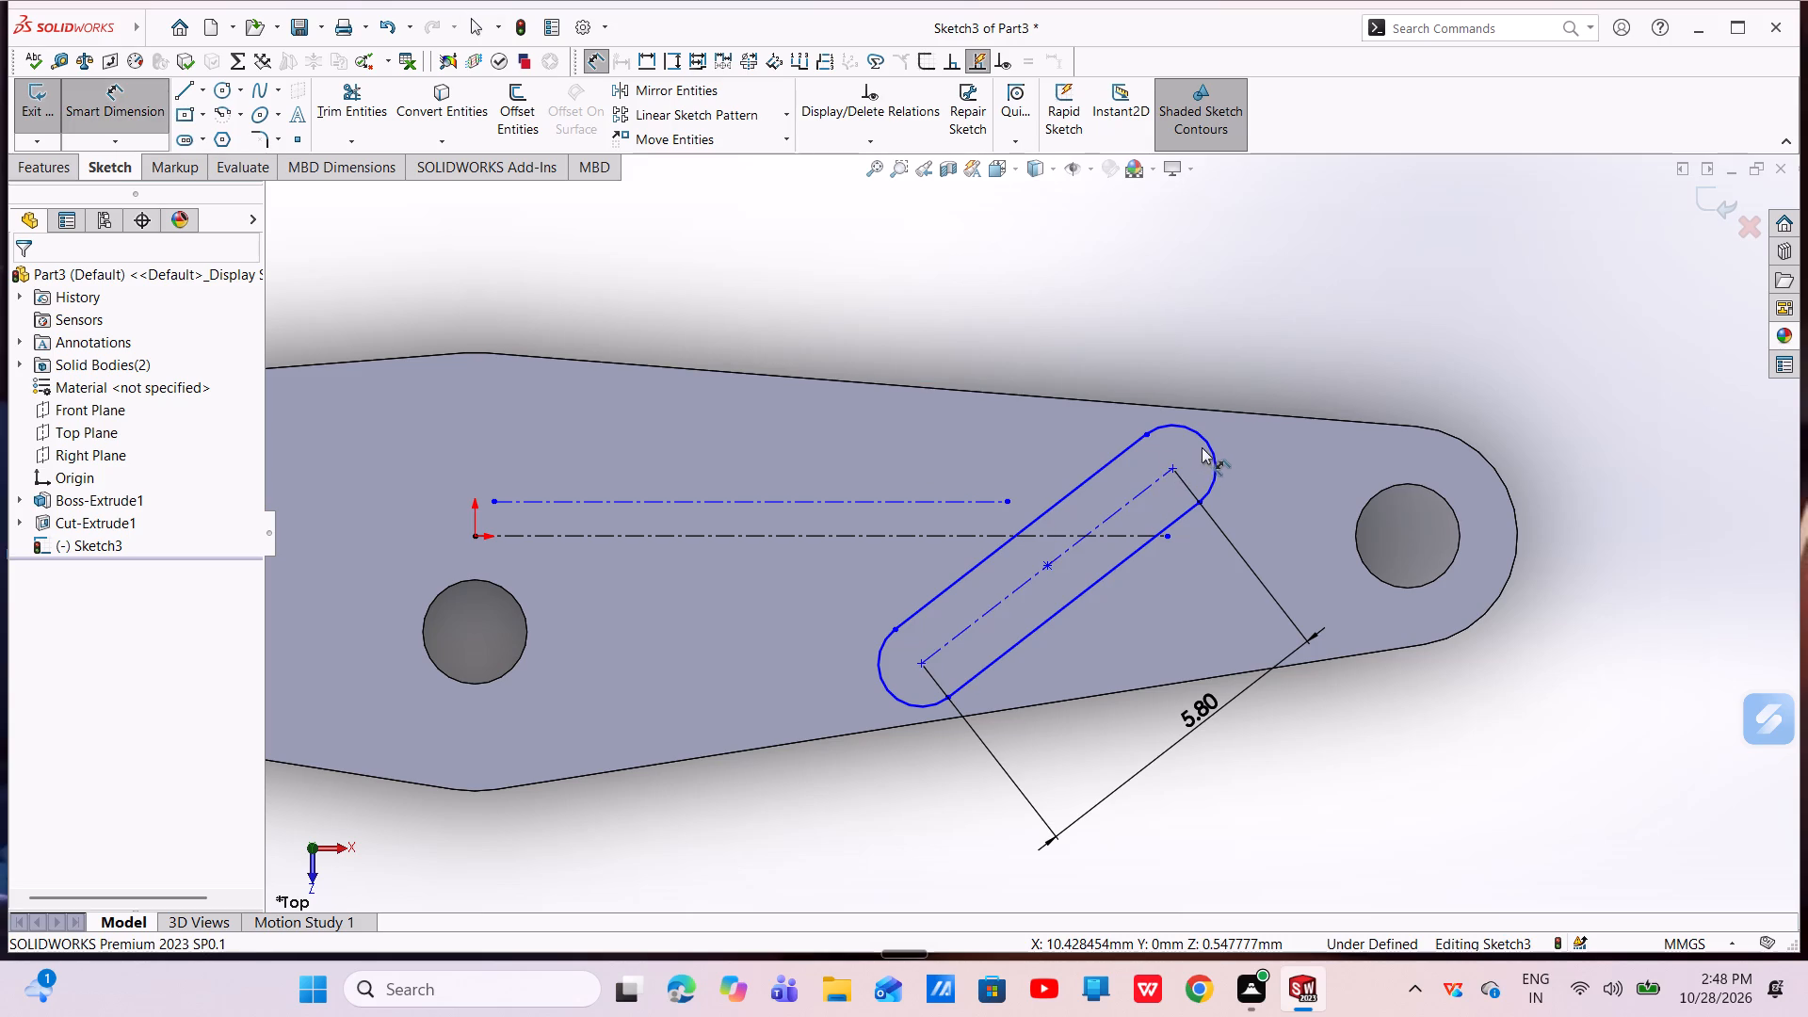
click(1209, 455)
click(1286, 371)
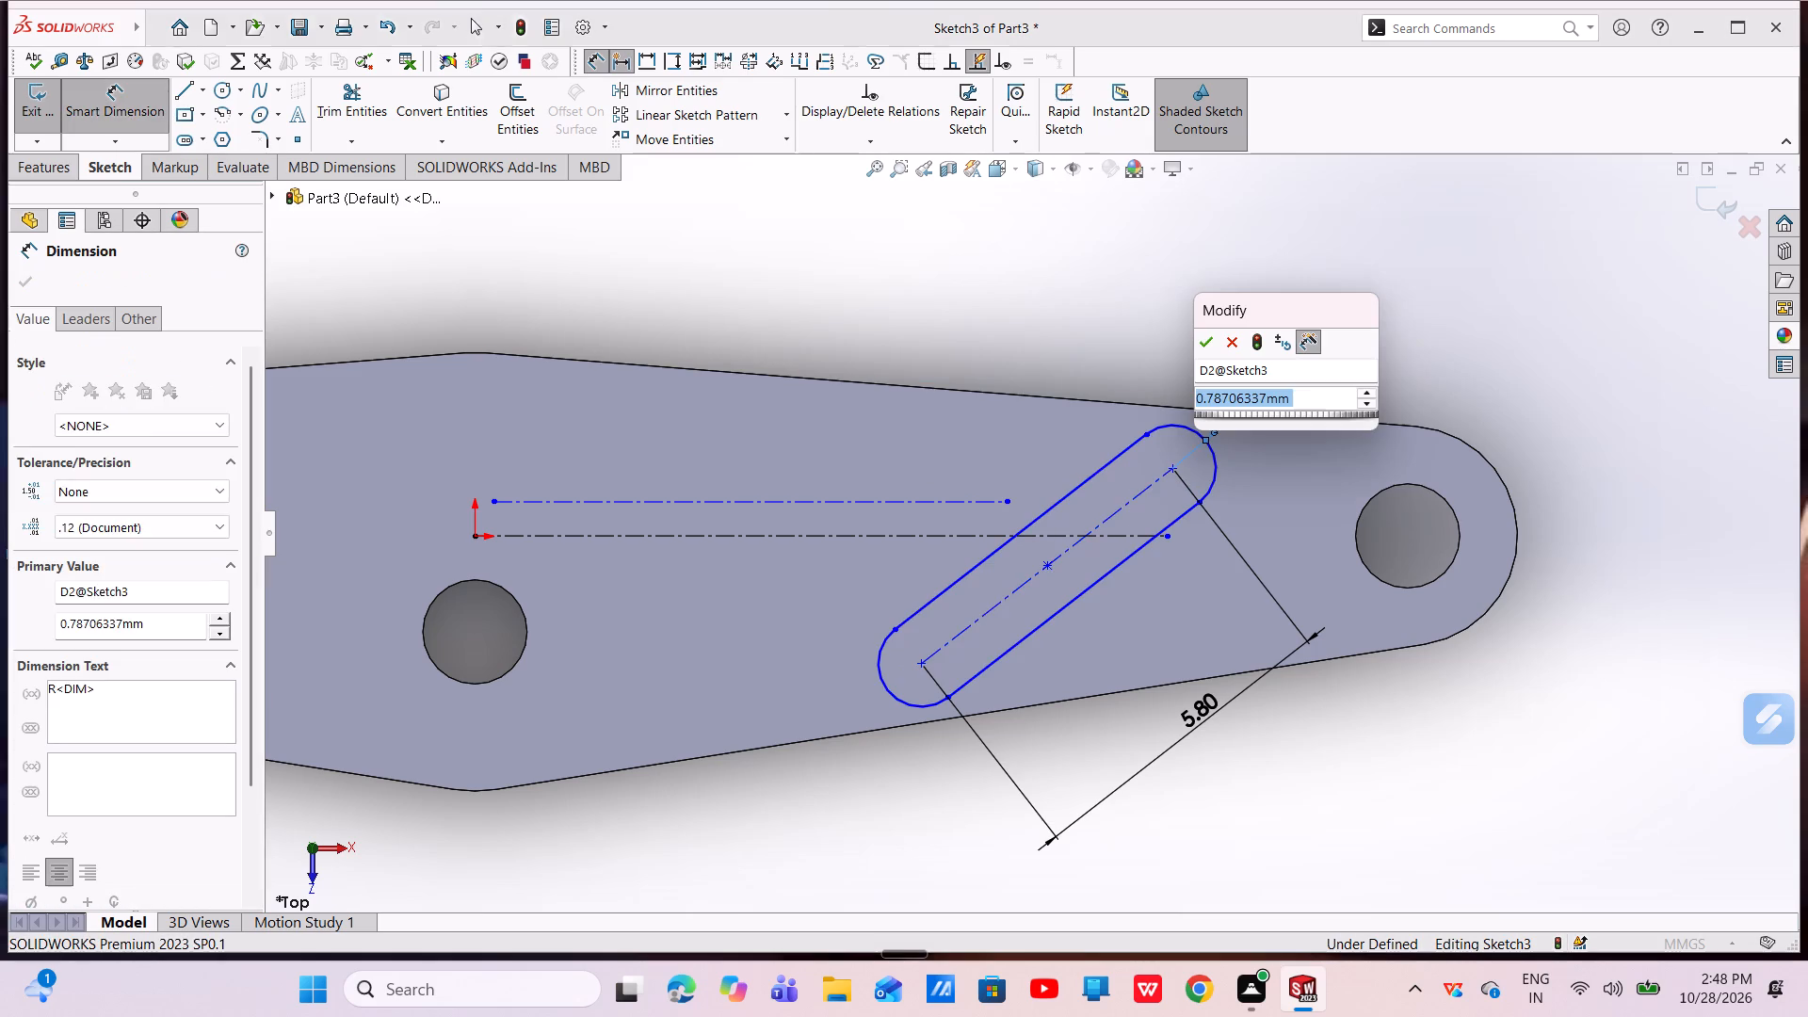
key(BackSpace)
text(0.6)
key(Return)
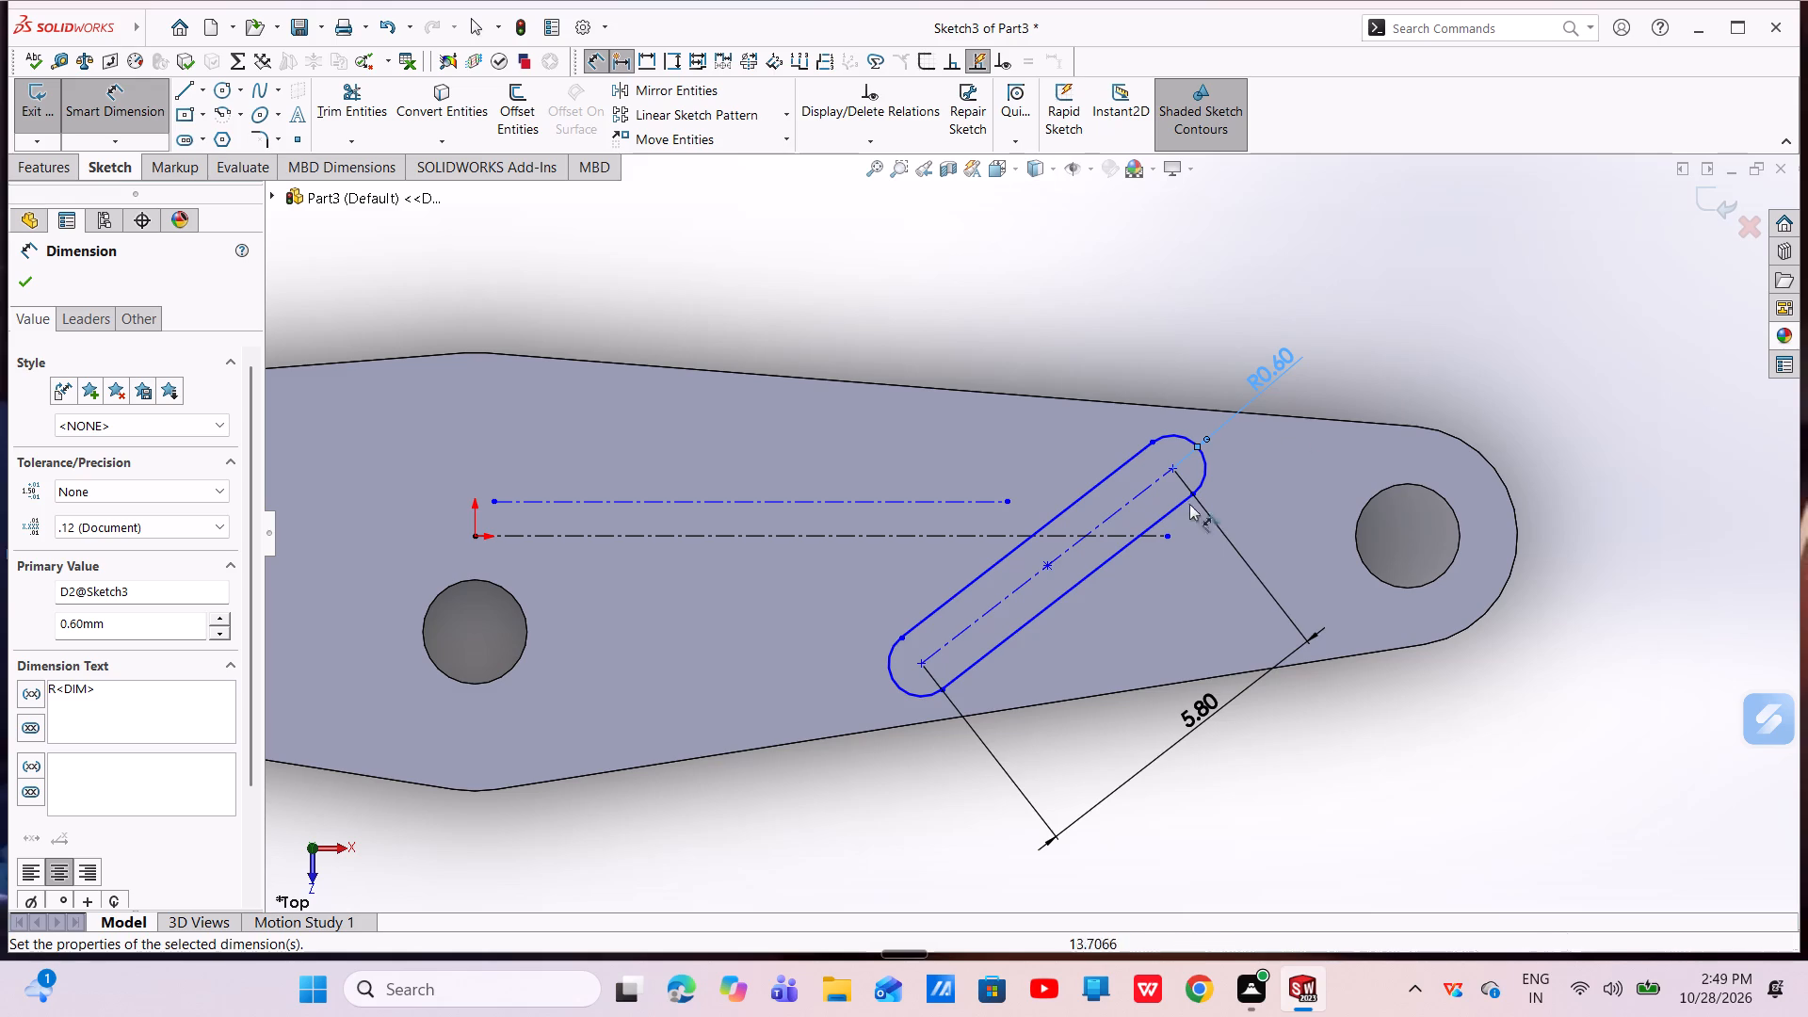
Stretch the upper centerline's free end into the slot, to about X 12.28, Y 0.40 mm.
scroll(1154, 468, down, 3)
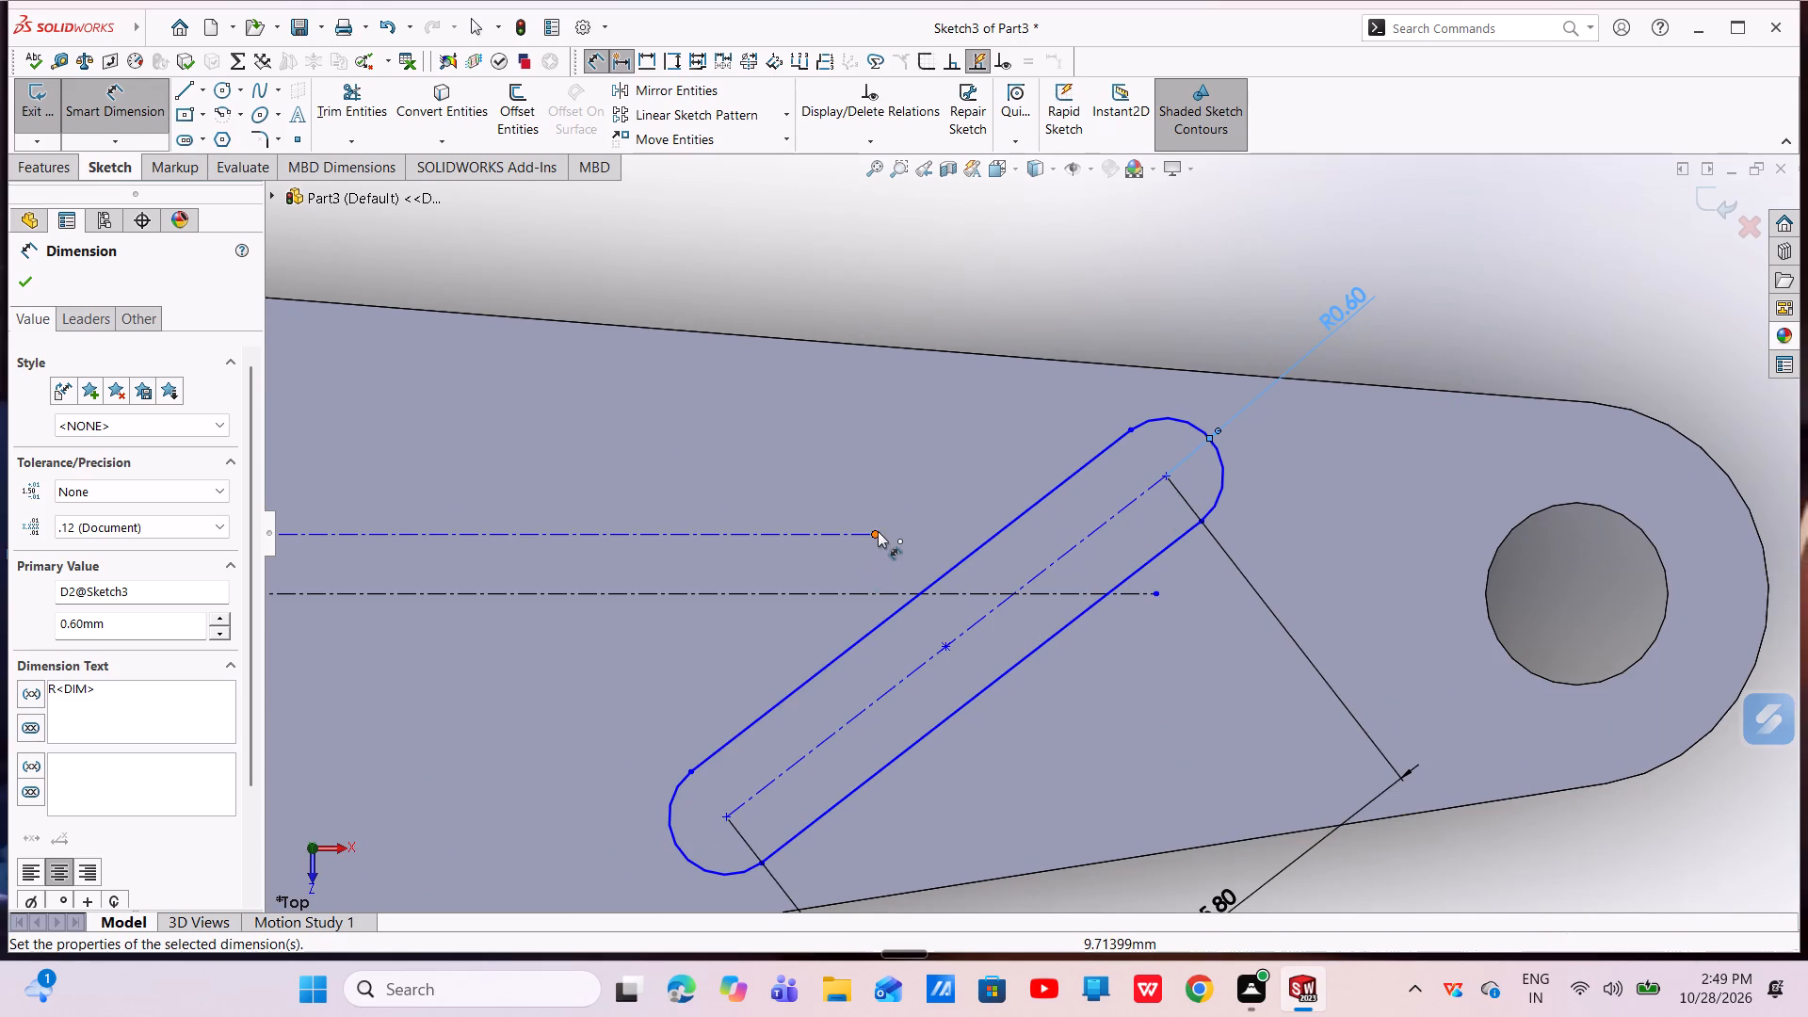
drag(879, 531, 1081, 551)
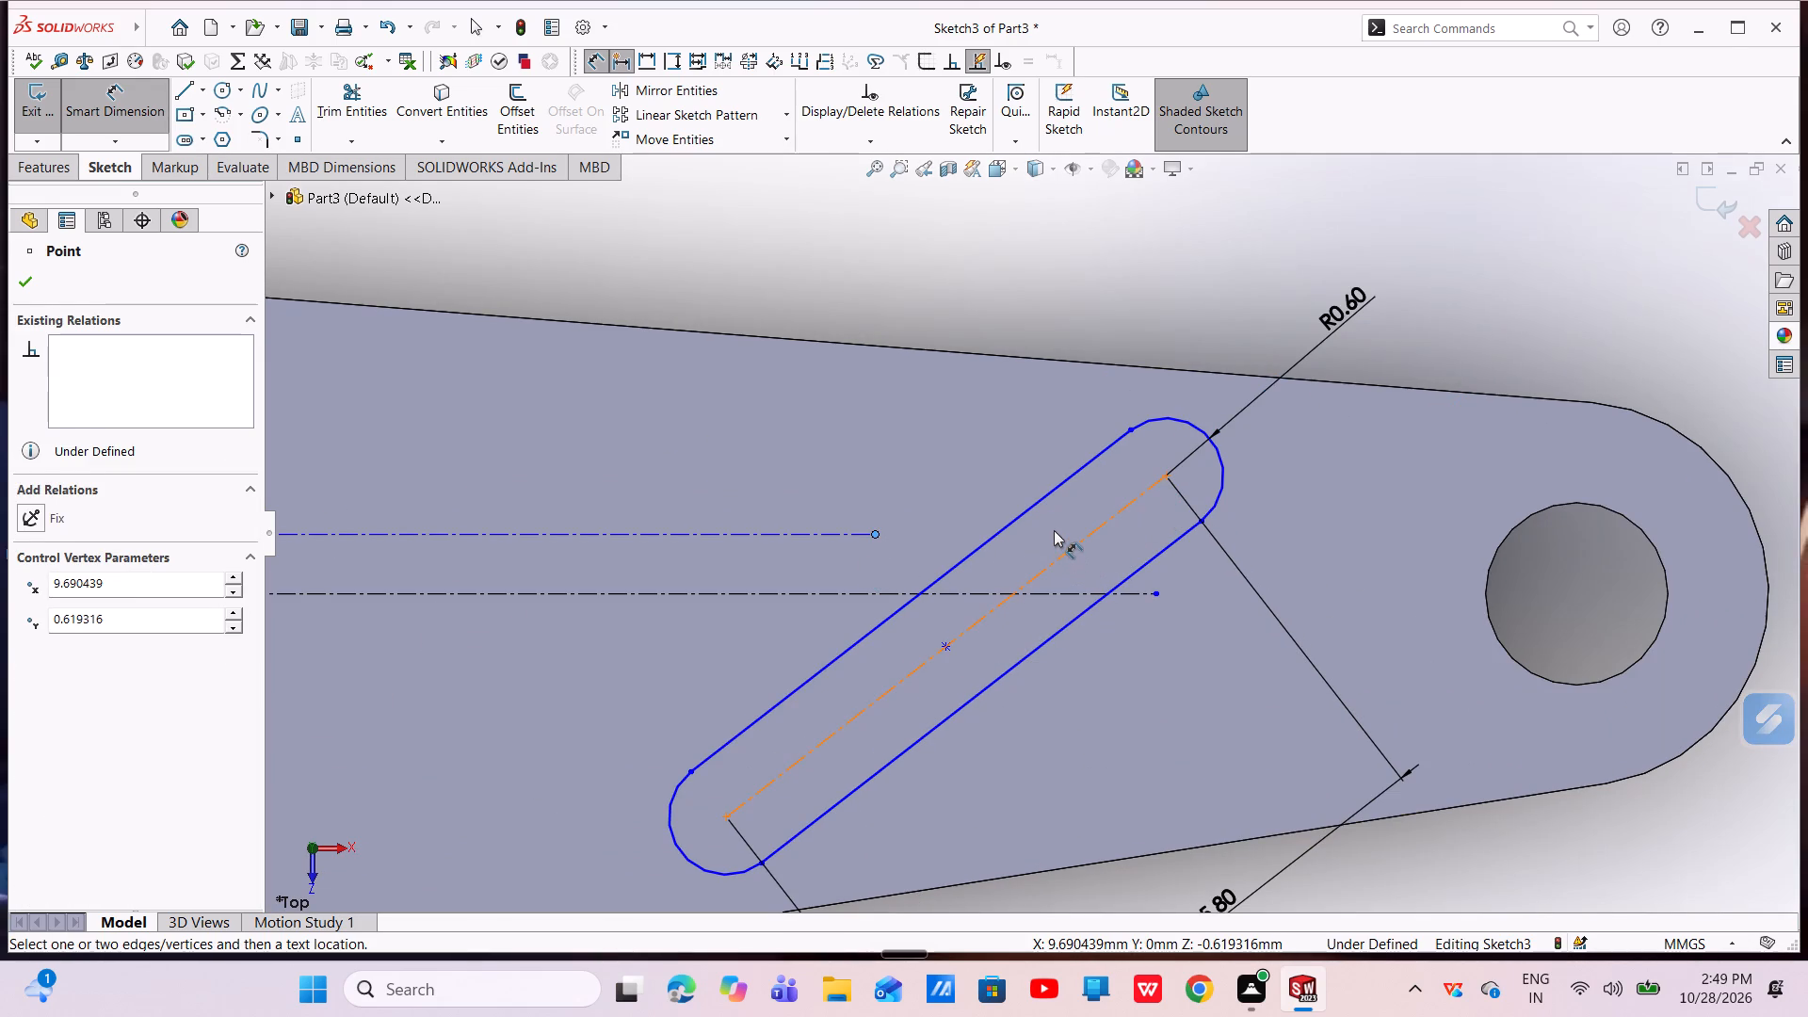
key(Escape)
key(Escape)
key(Escape)
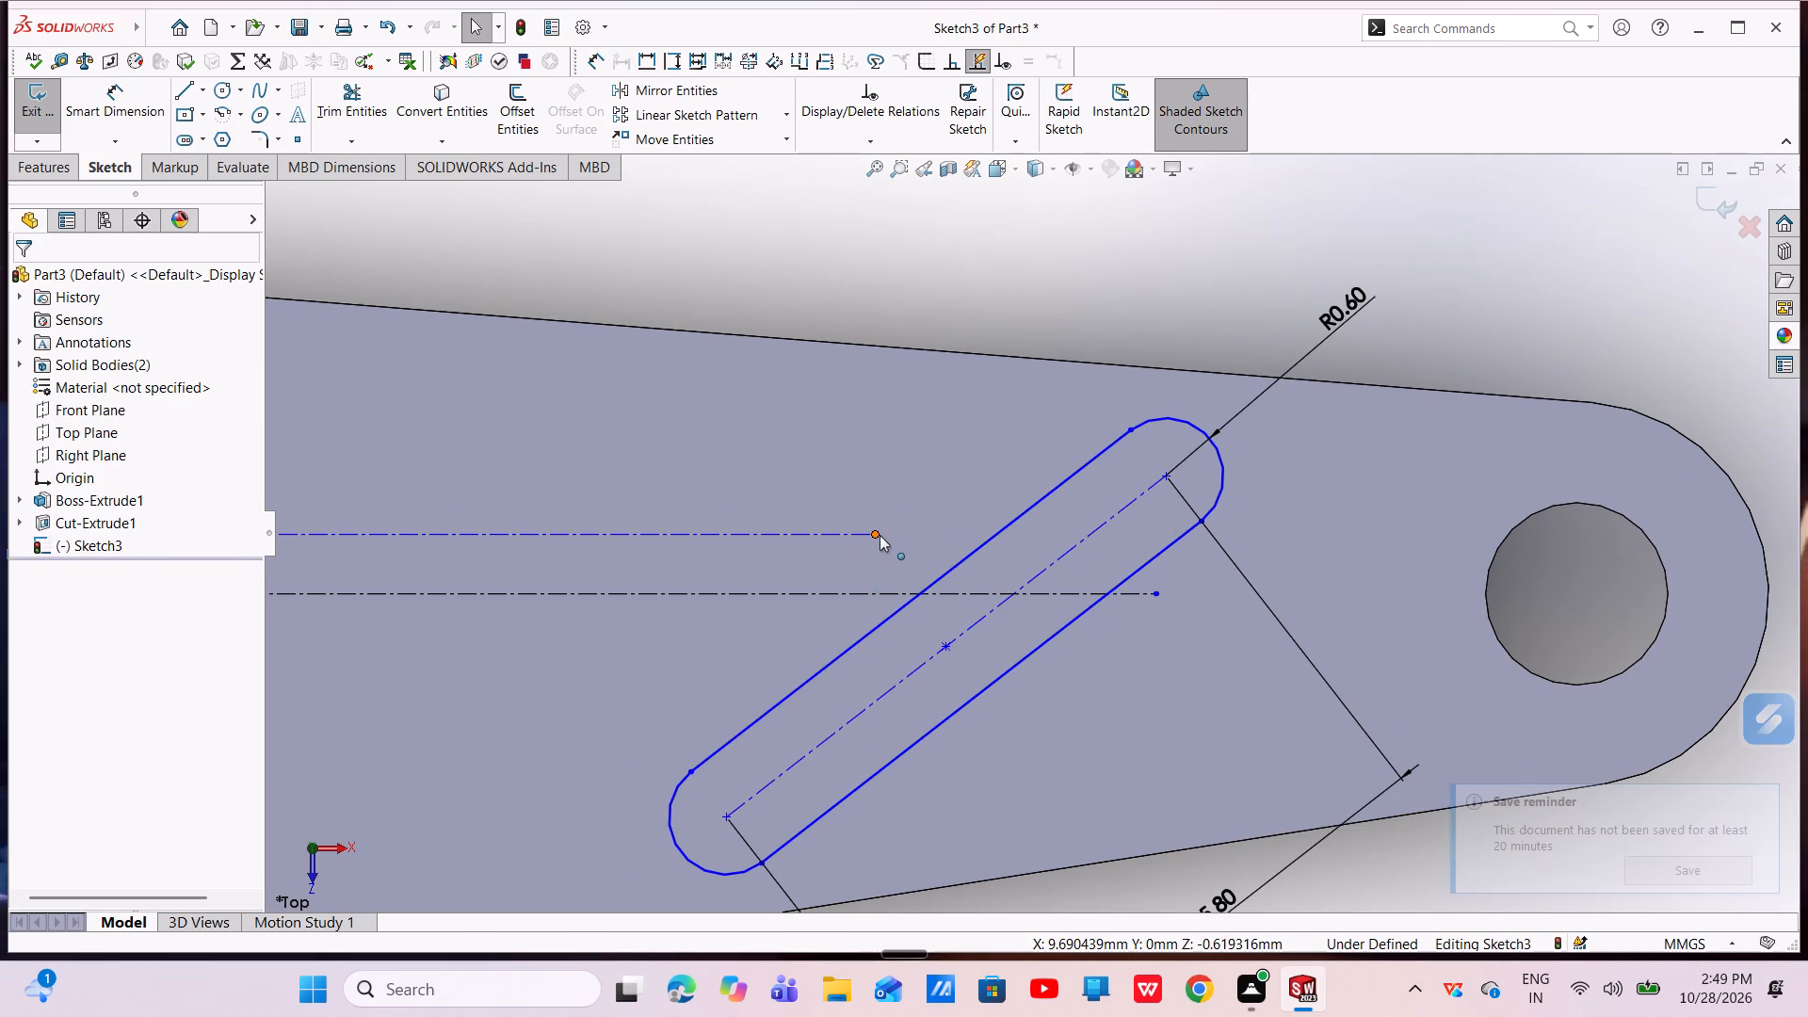
drag(878, 535, 1123, 556)
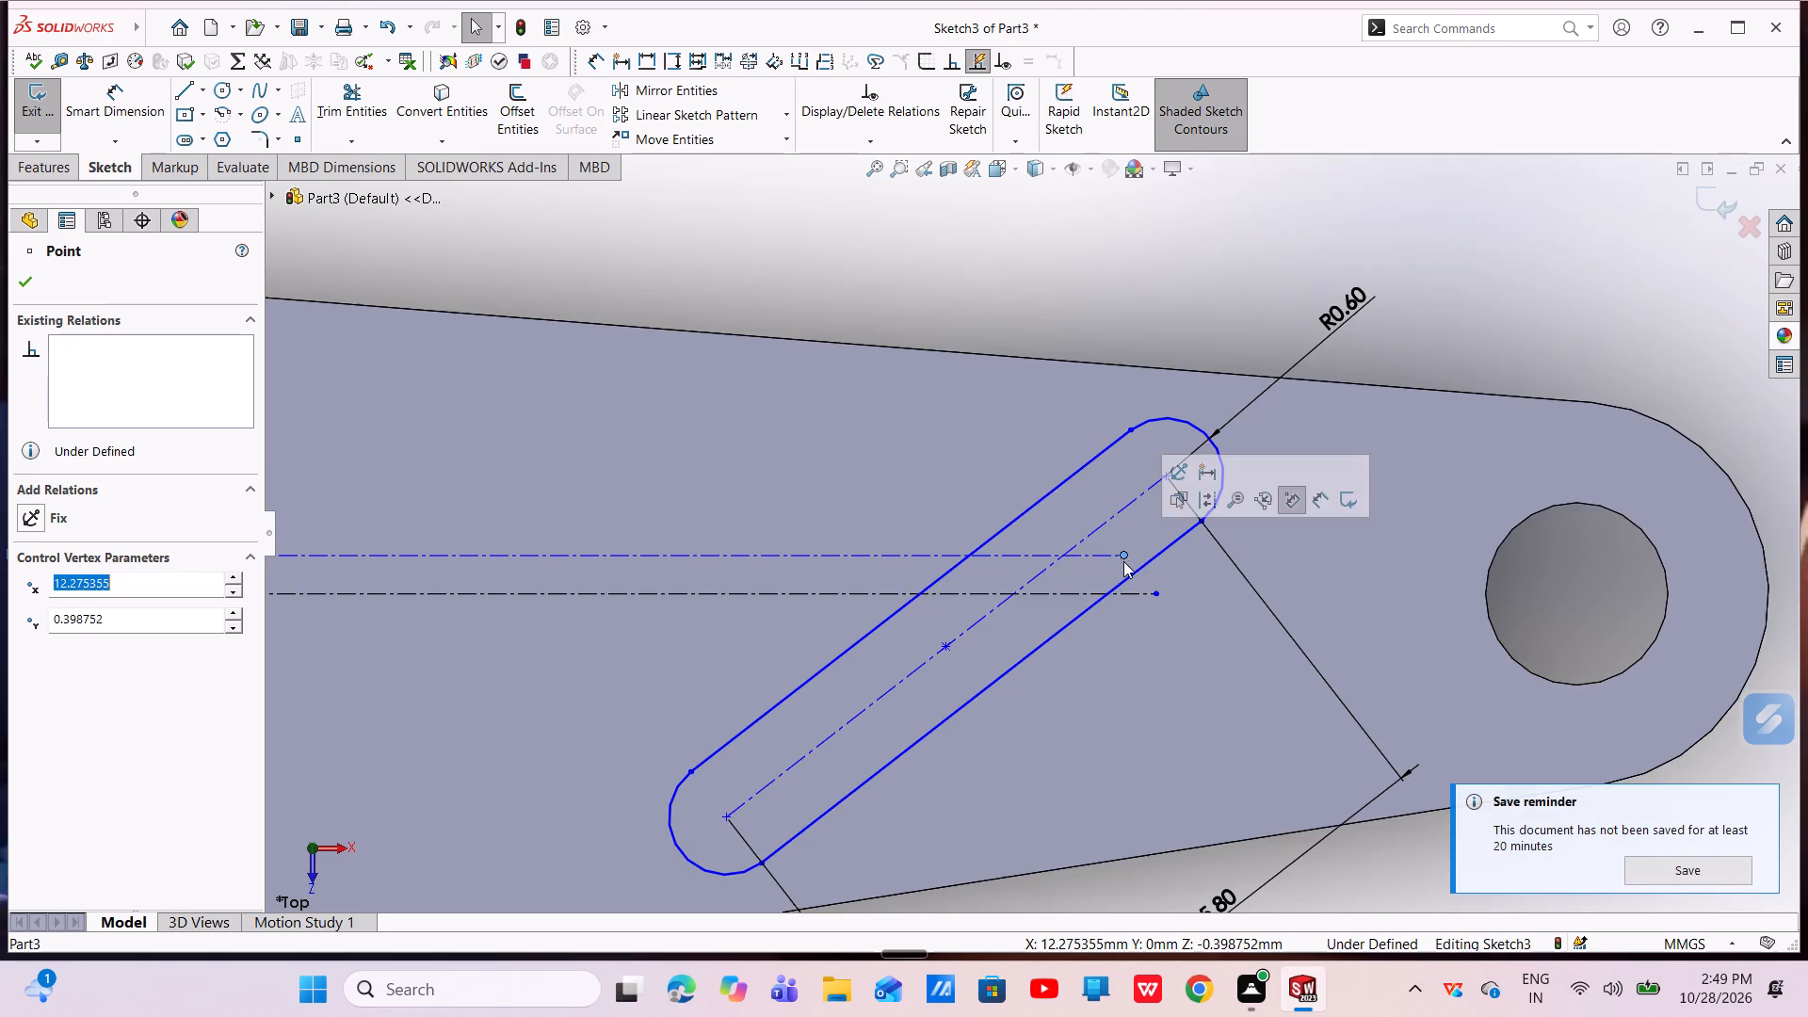
key(Escape)
Lengthen the centerline from the origin to about 14.61 mm, extending past the slot toward the end hole.
scroll(1169, 613, up, 3)
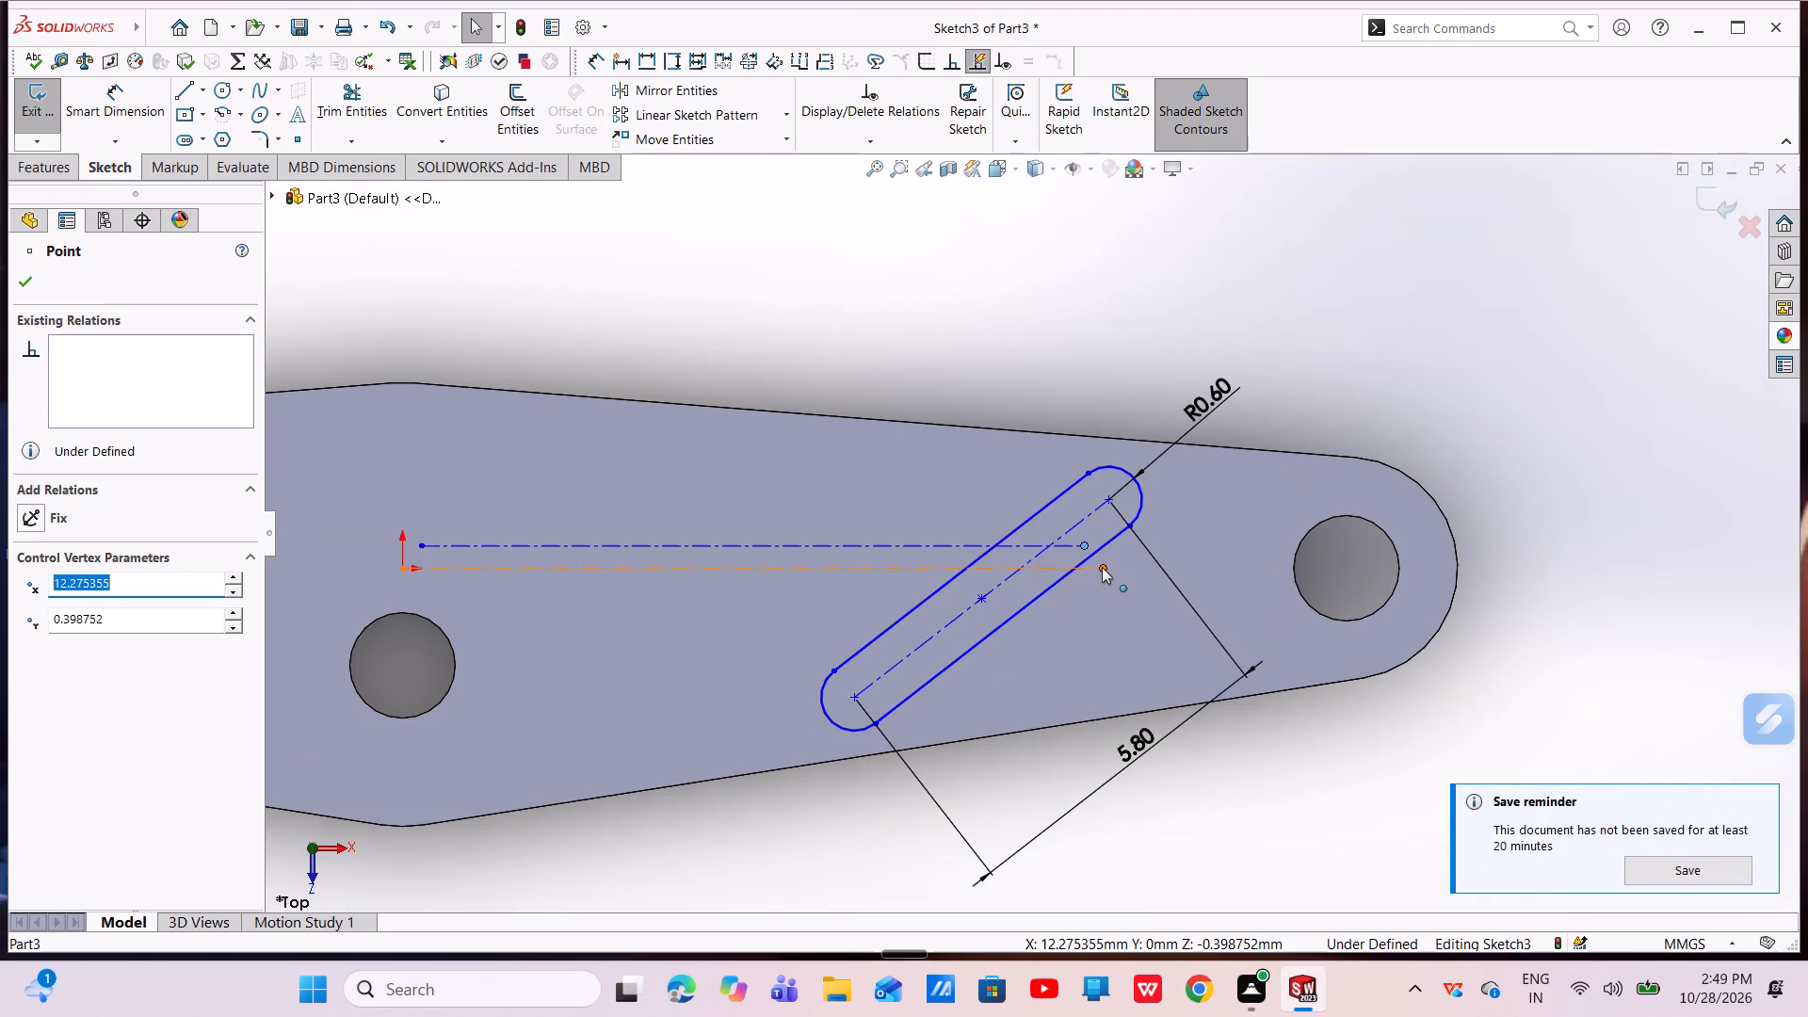
drag(1102, 567, 1213, 574)
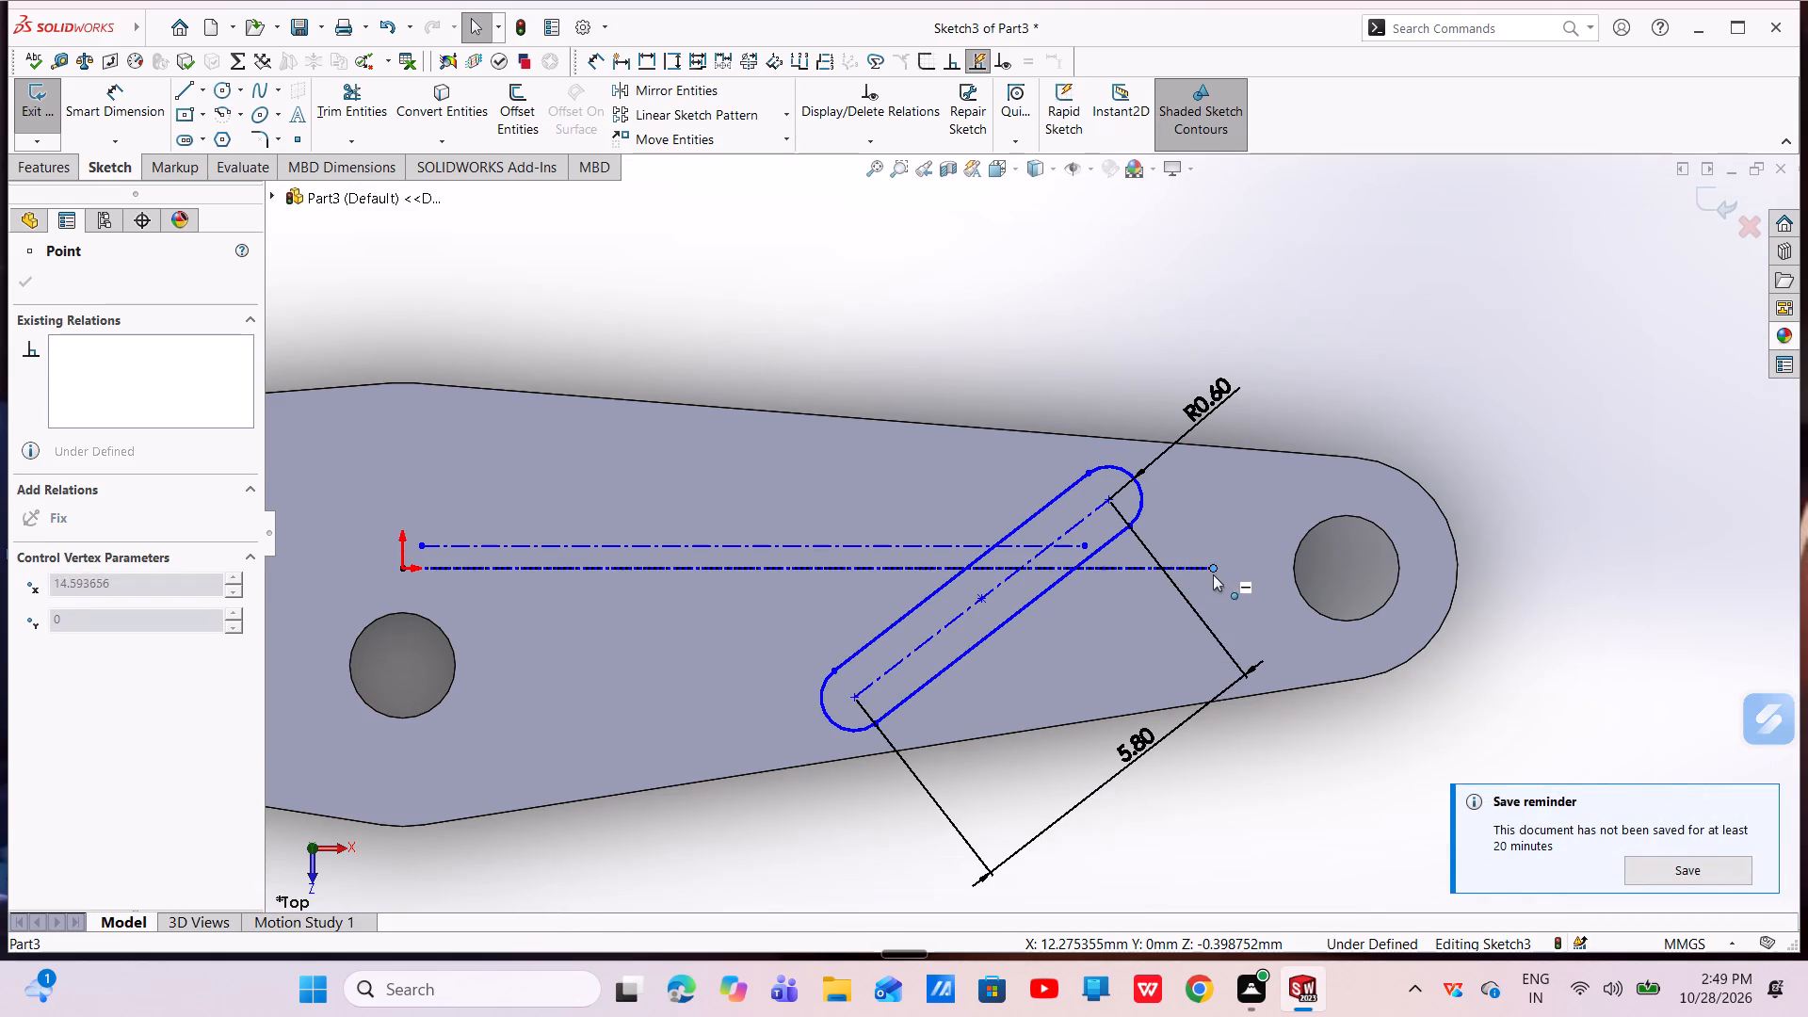
drag(1213, 574, 1214, 574)
key(Escape)
Snap the slot's upper arc centre onto the end point of the upper centerline.
drag(1106, 499, 1083, 535)
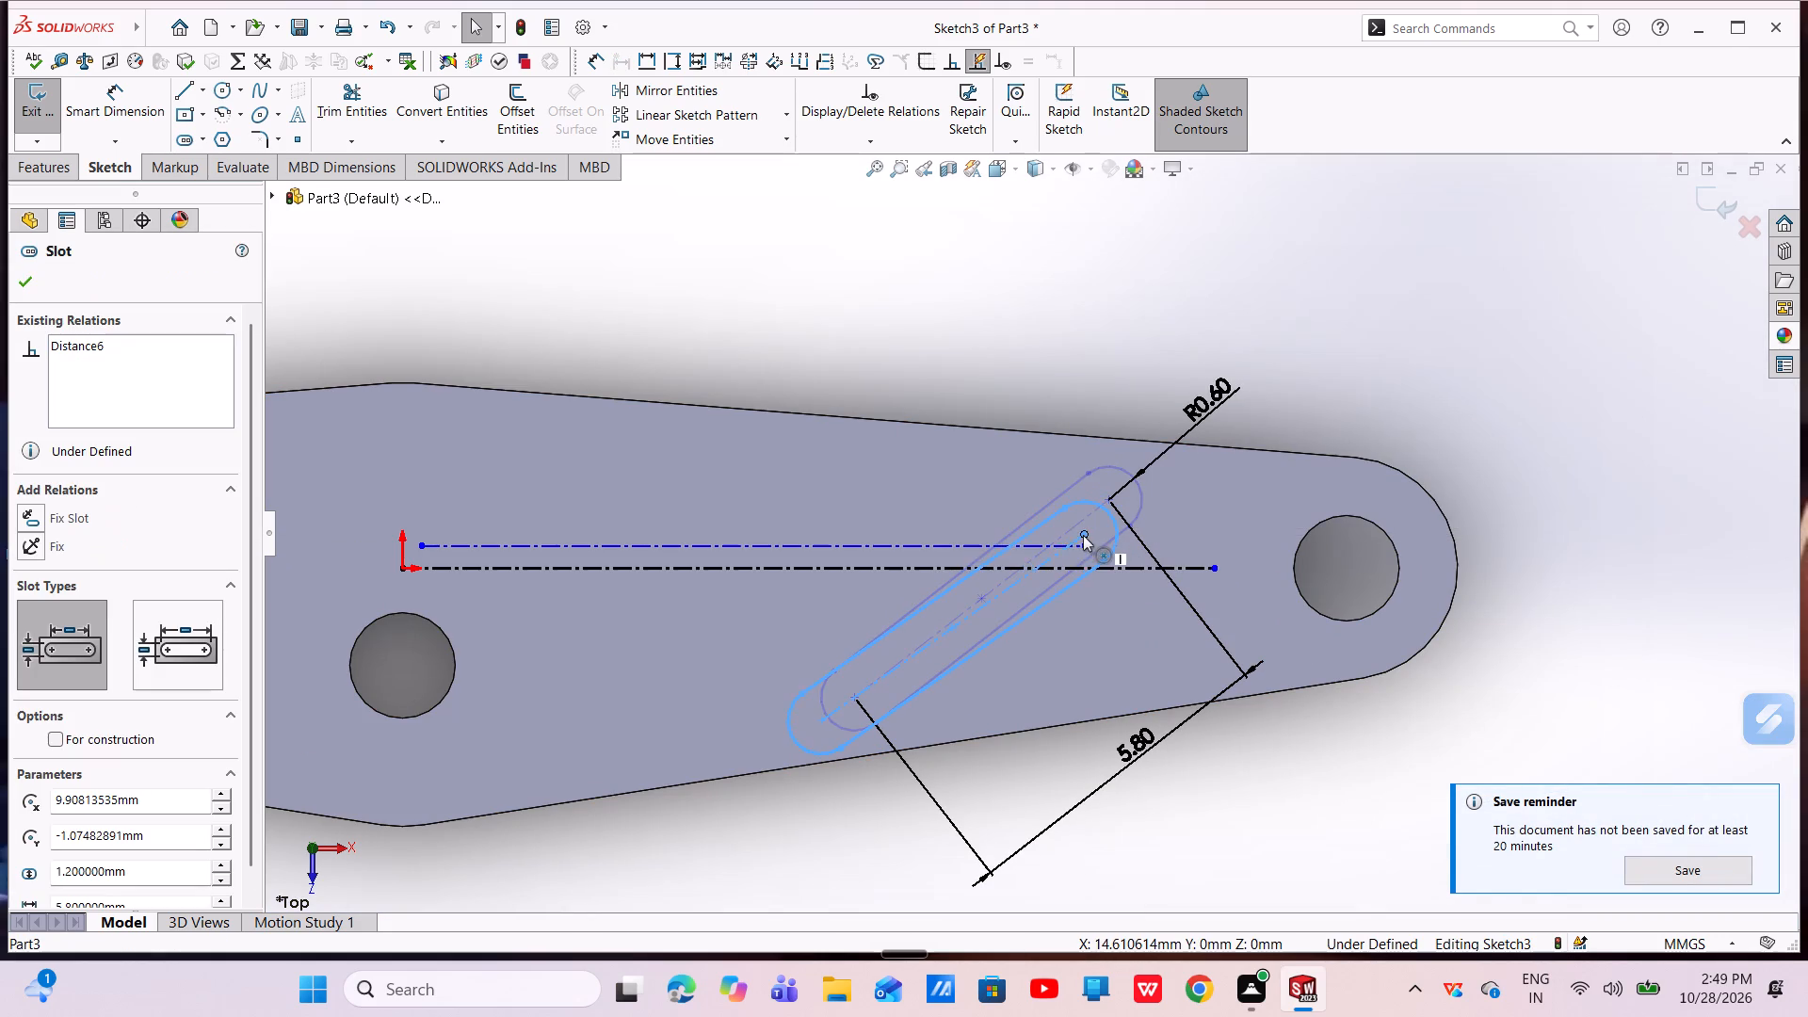
drag(1083, 535, 1087, 551)
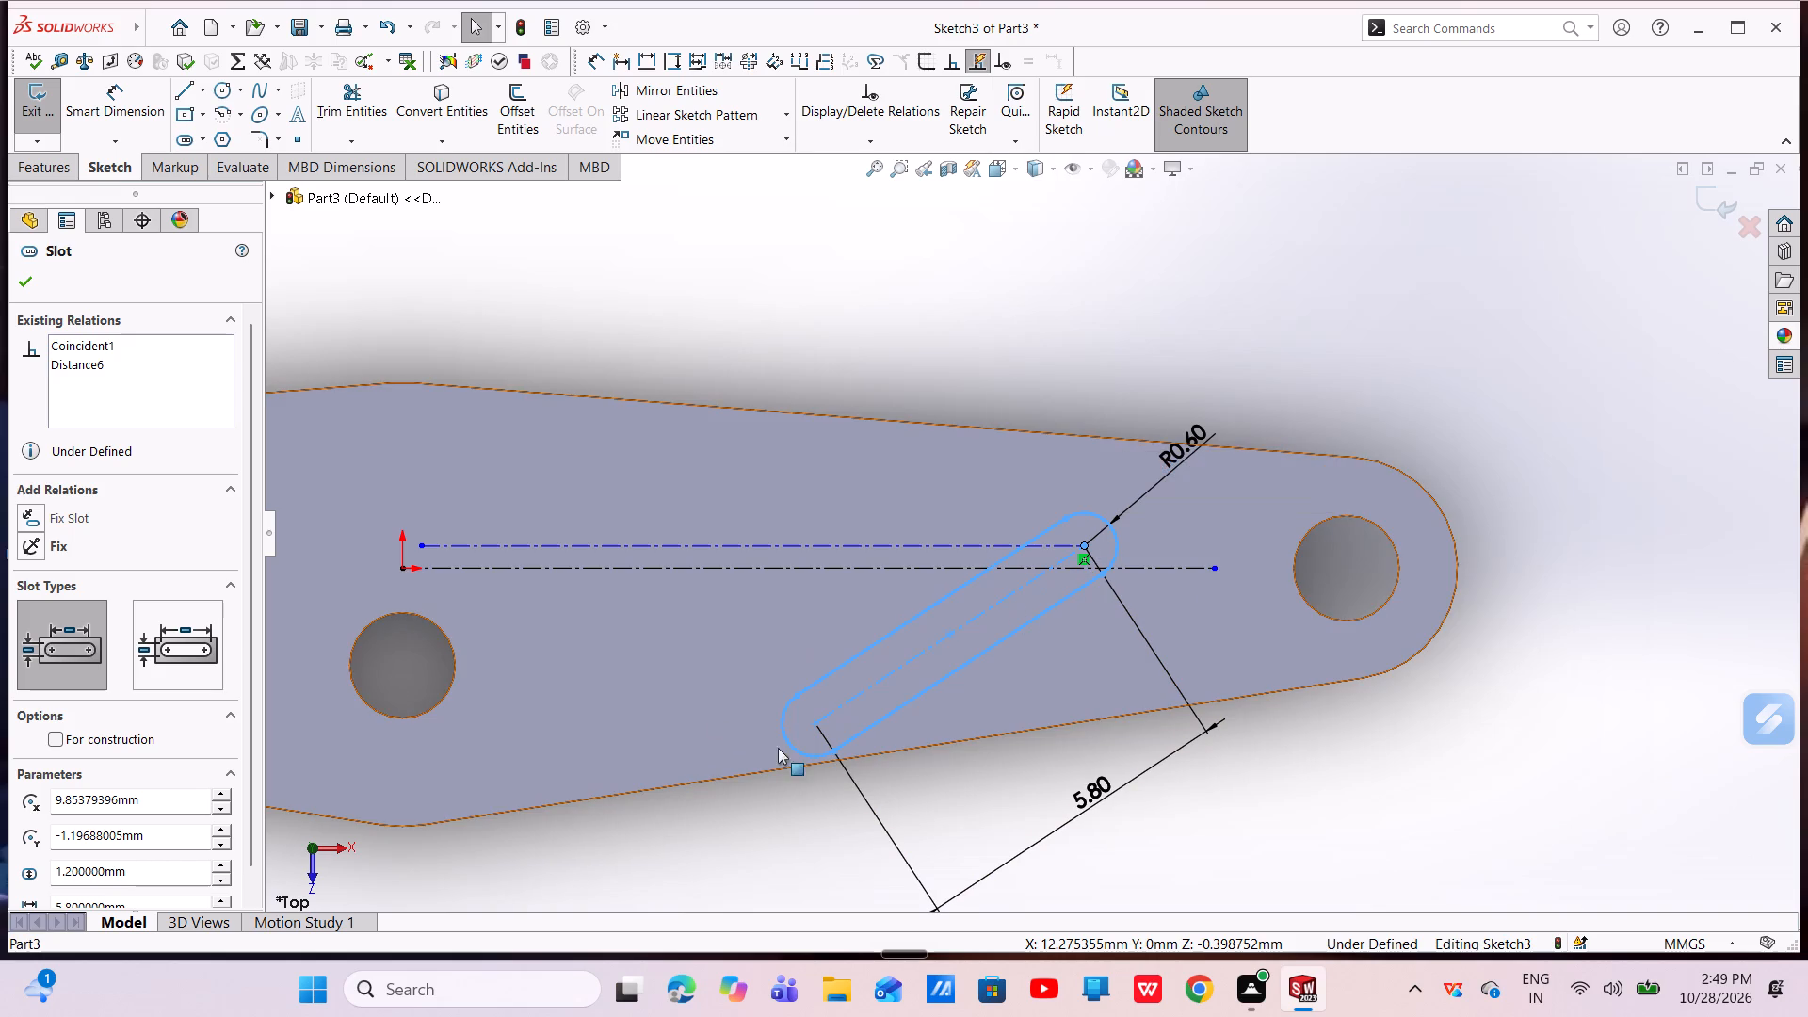
Reposition the slot's lower arc centre to about X 7.35, Z 2.21 mm, giving the slot a shallower slant.
drag(817, 724, 814, 700)
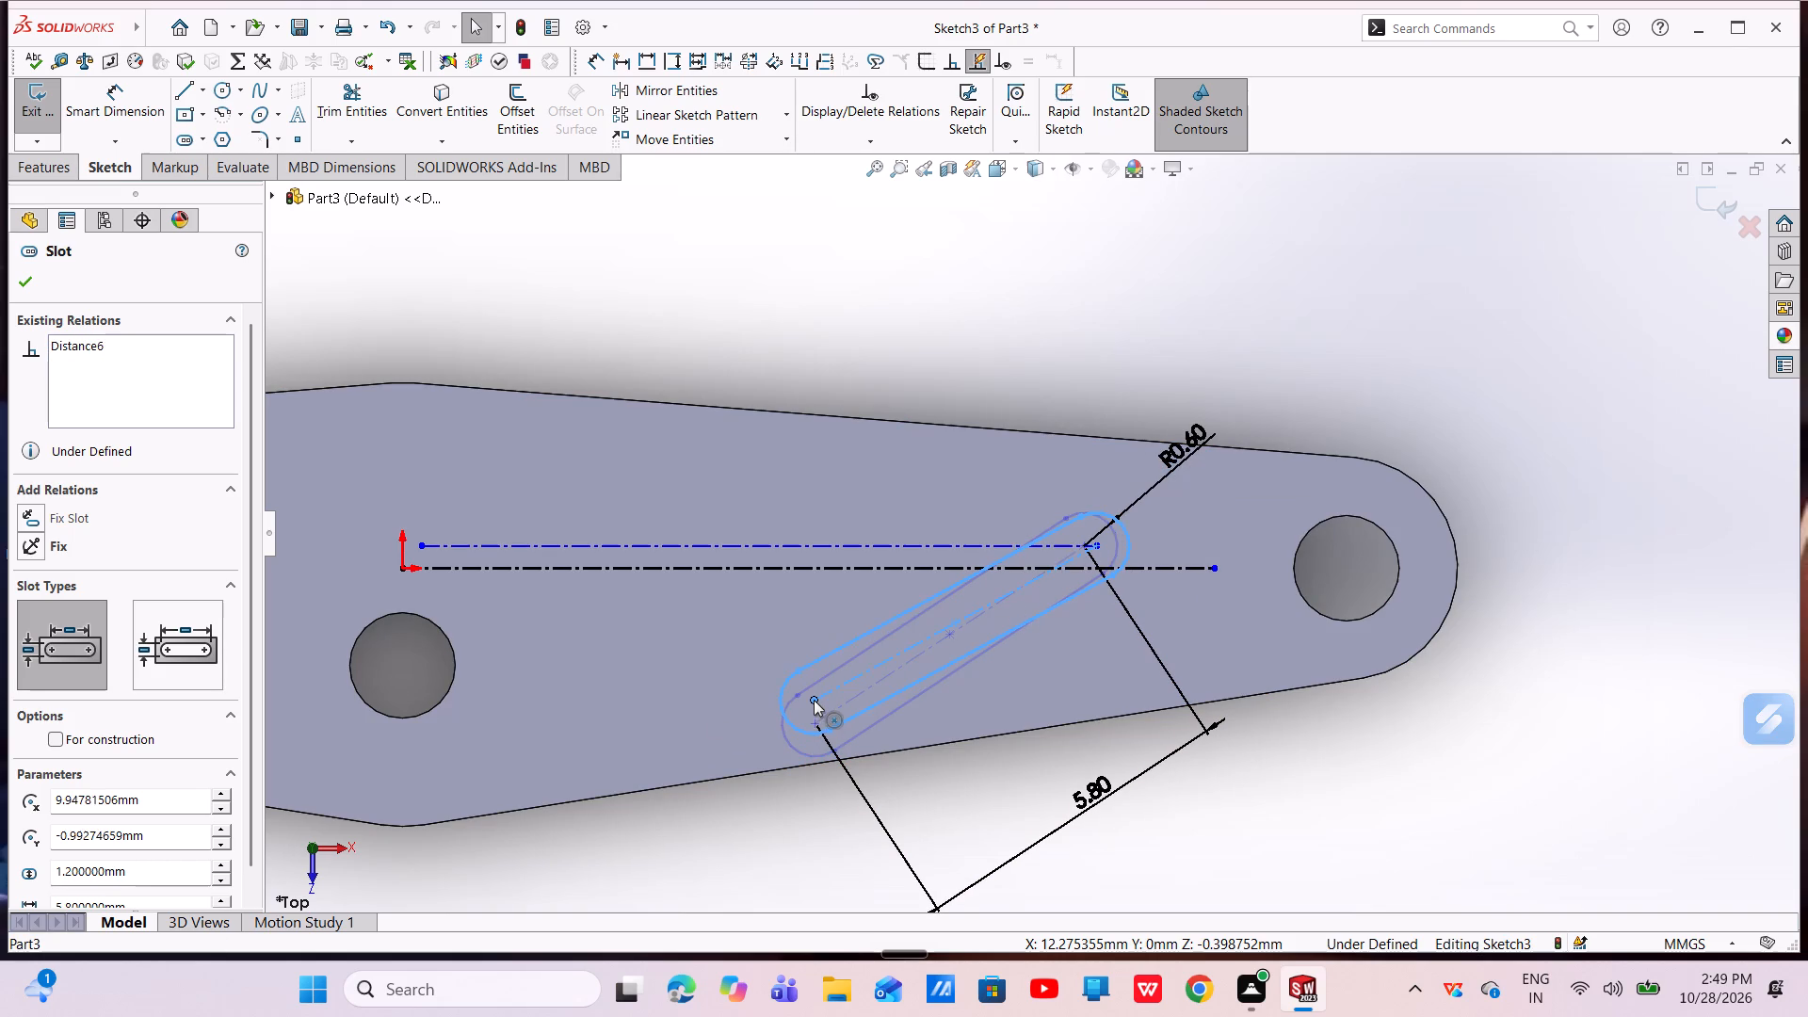
drag(814, 700, 811, 691)
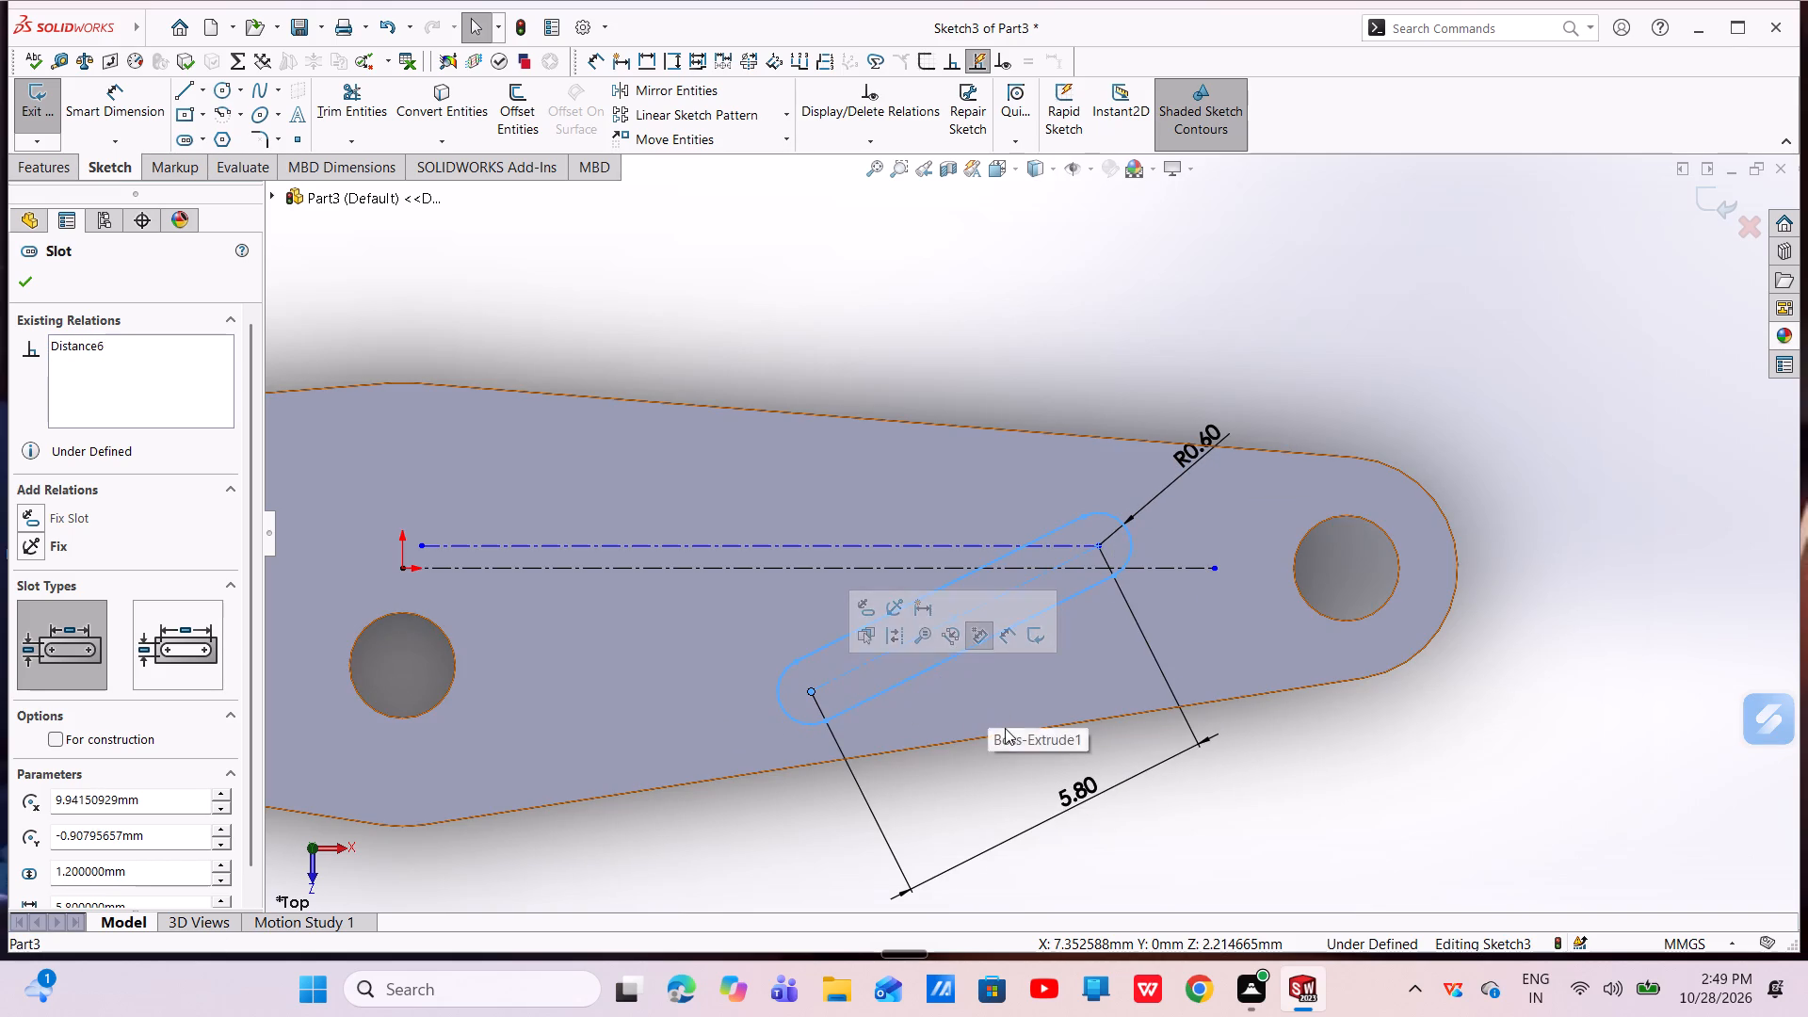
key(Escape)
key(Escape)
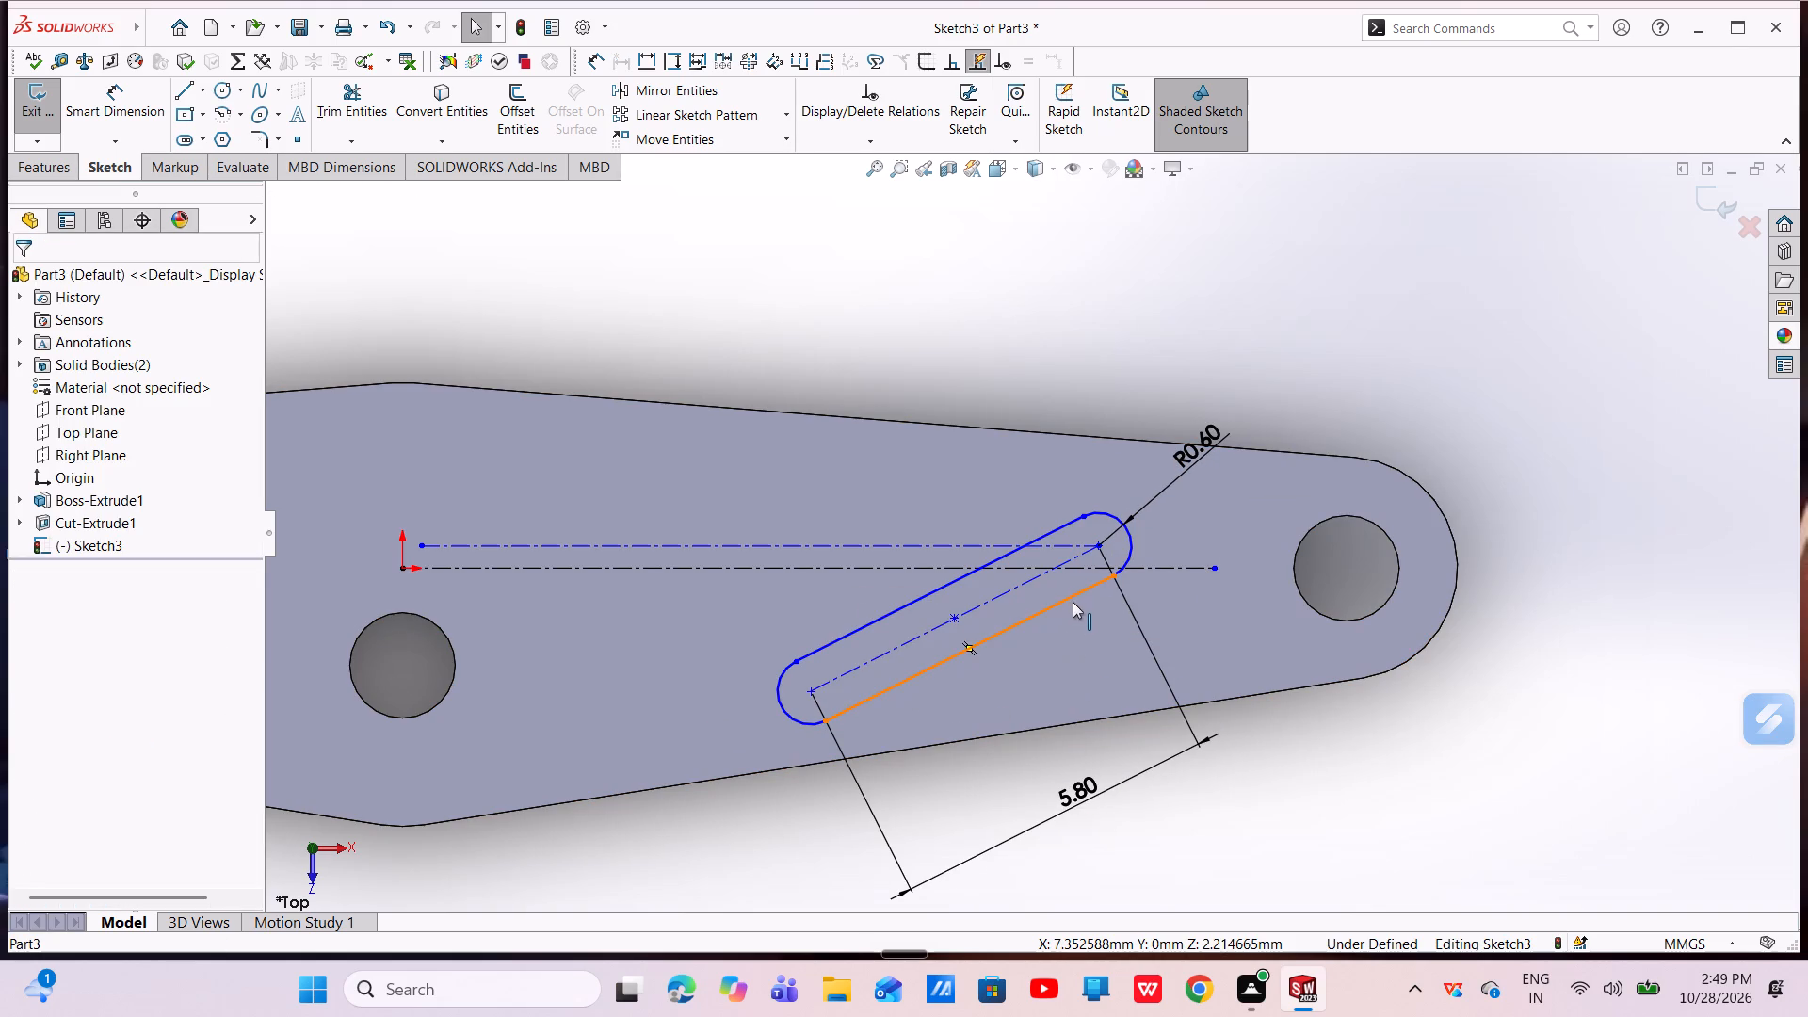
key(Escape)
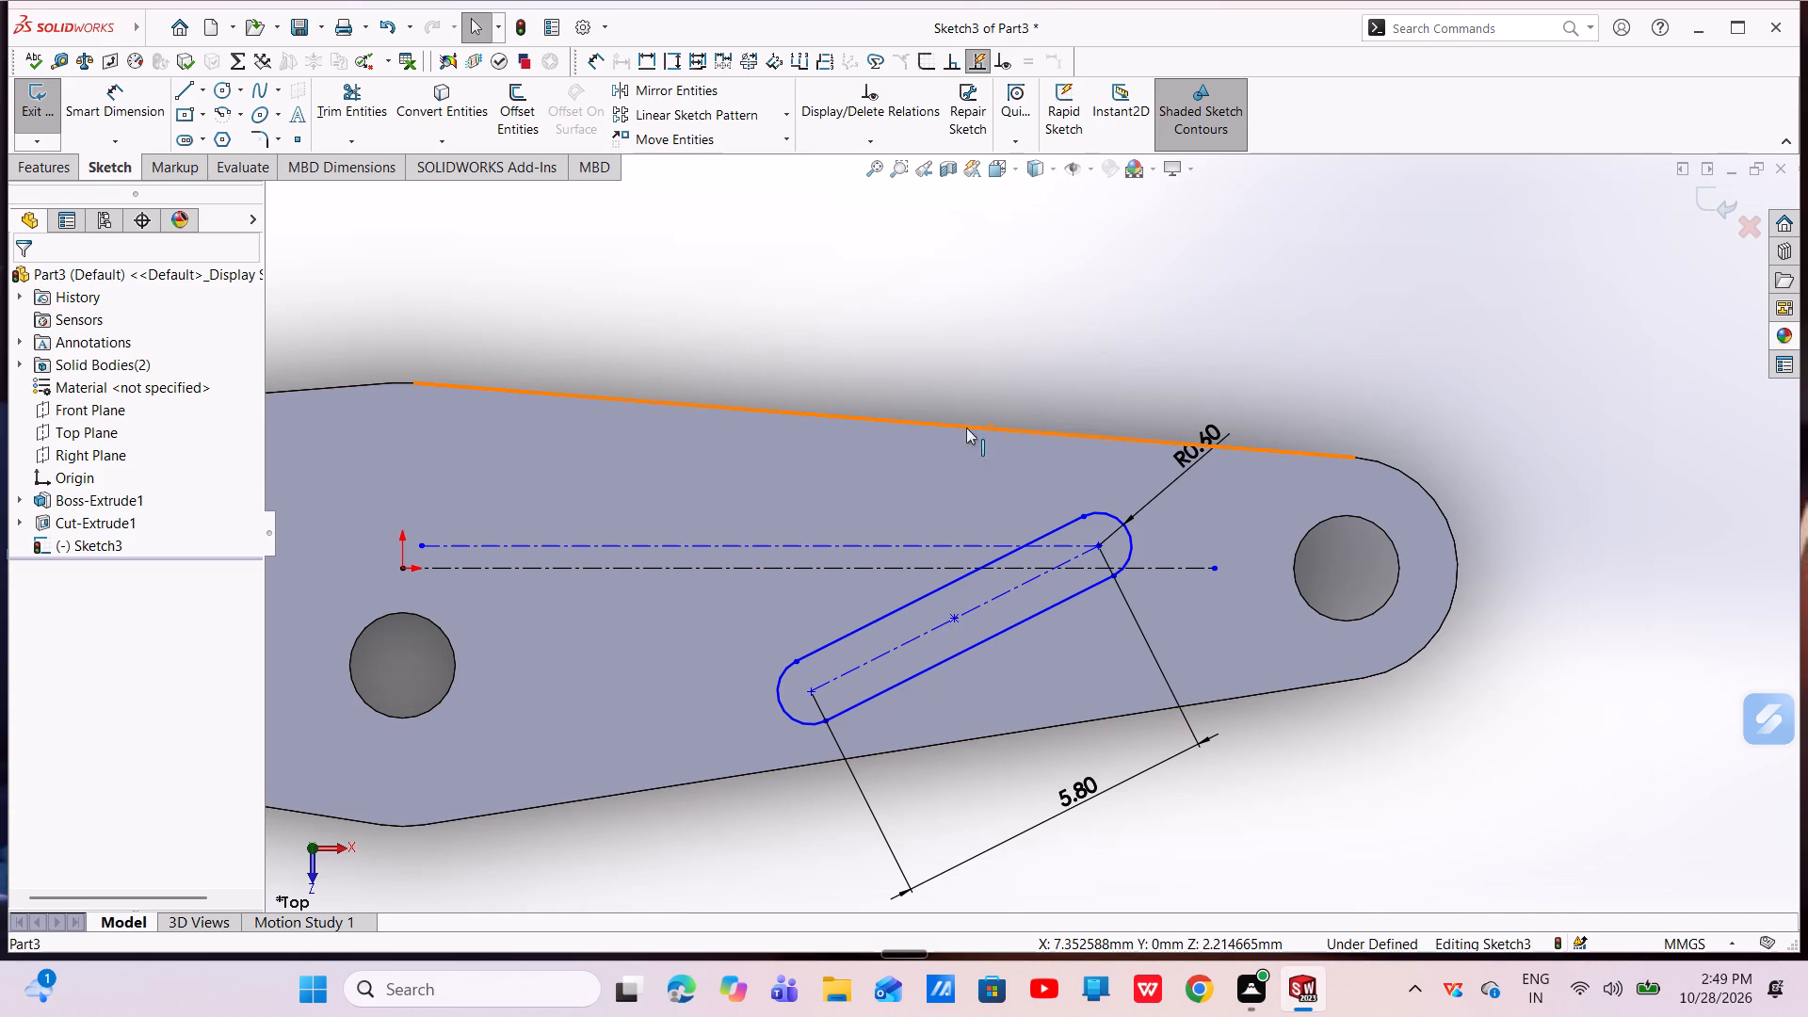
key(Escape)
Apply a horizontal relation to the upper centerline.
click(832, 541)
click(893, 462)
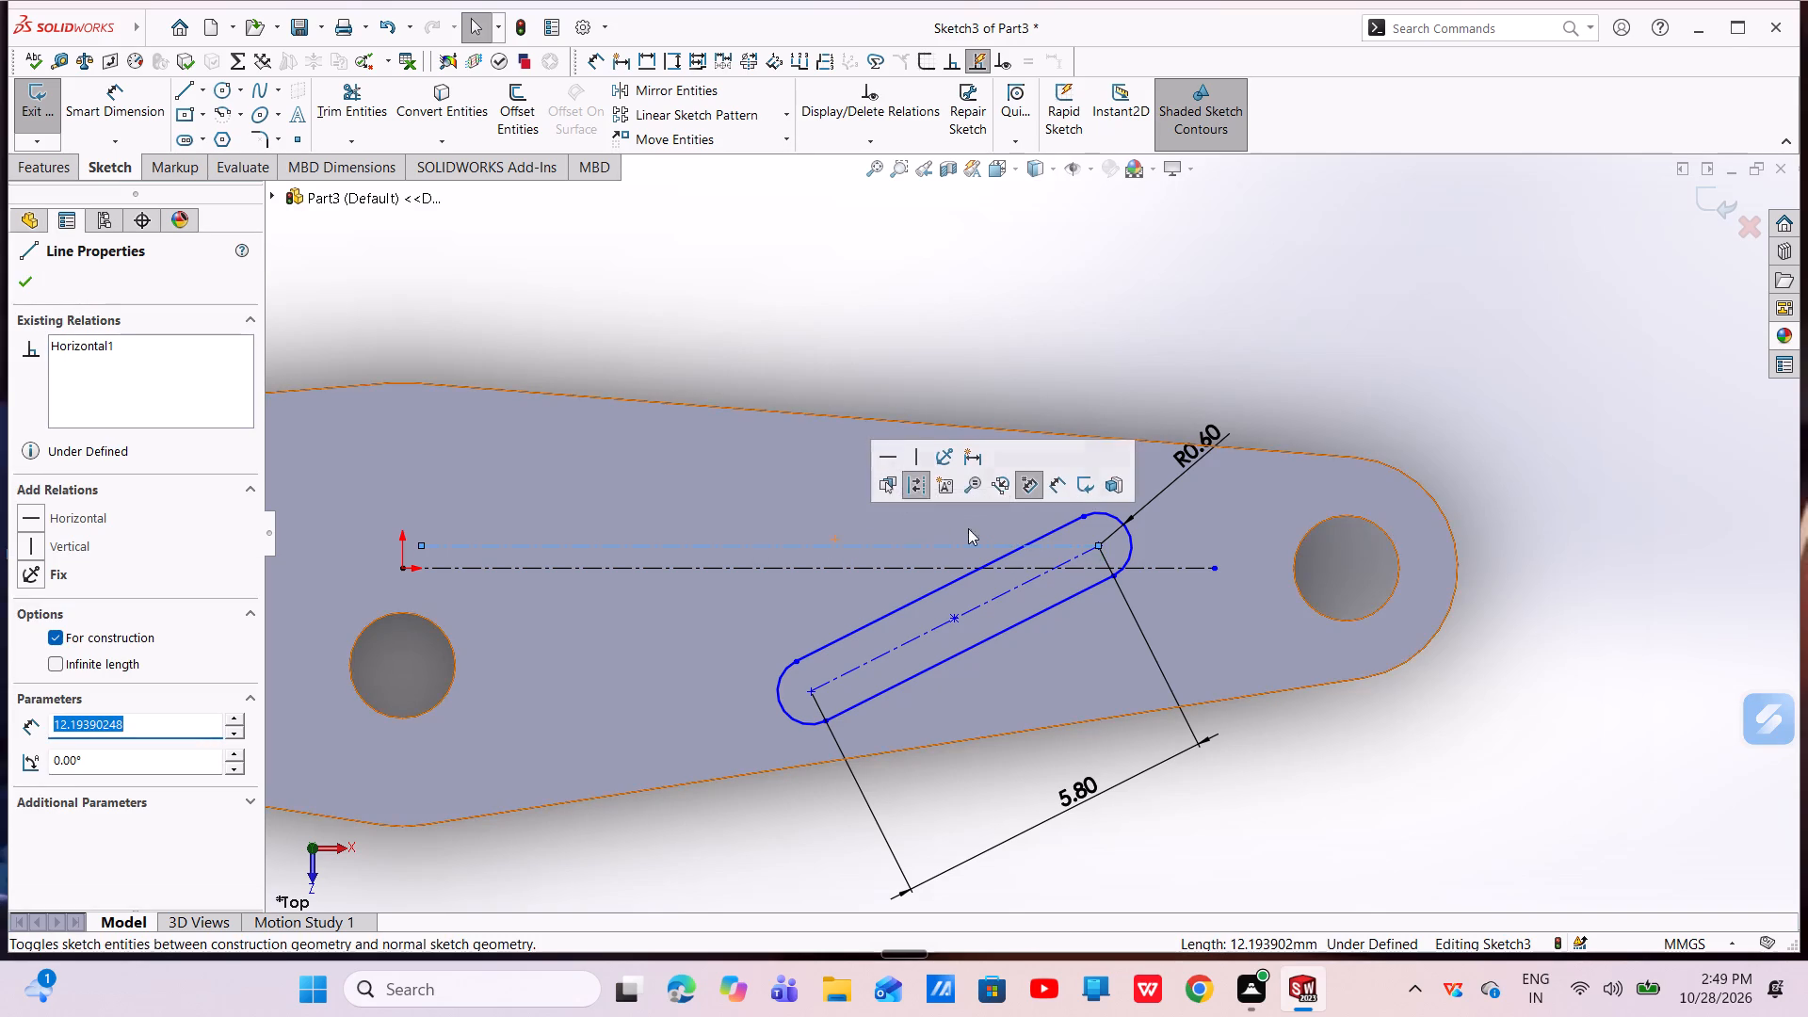
key(Escape)
key(Escape)
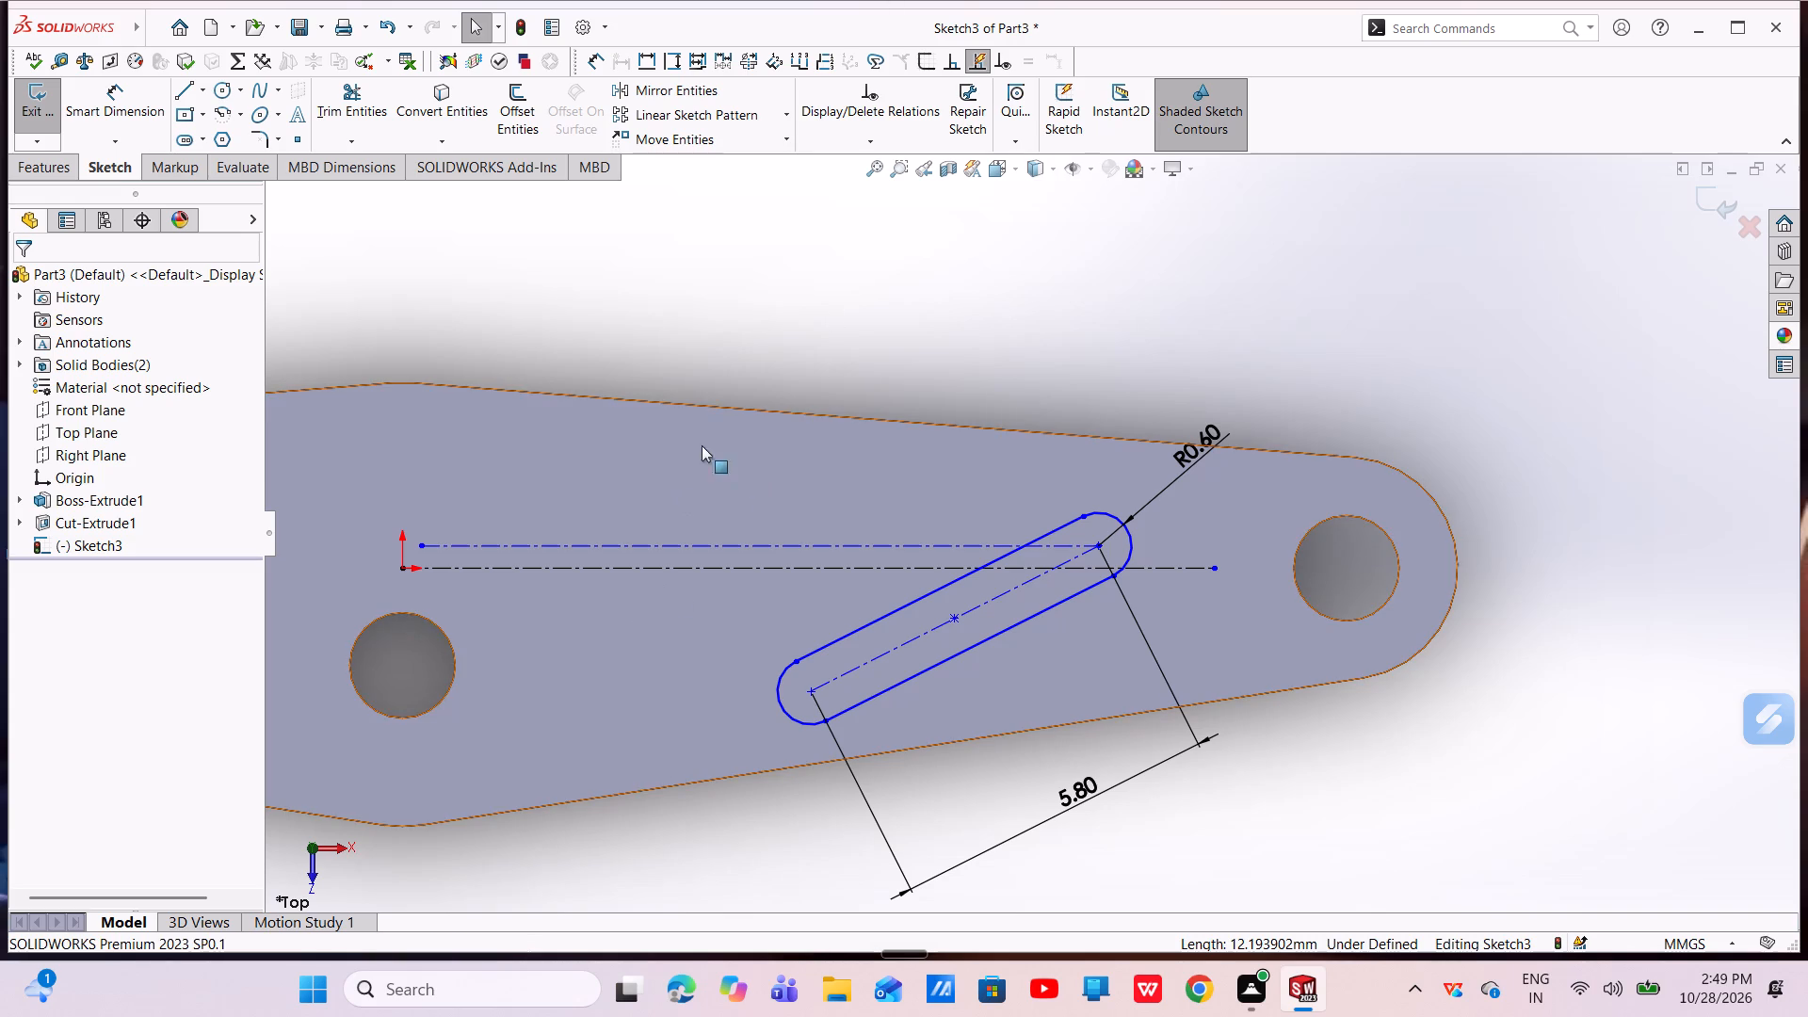
Dimension the spacing between the upper centerline and the origin centerline as 0.45 mm.
click(99, 125)
click(652, 550)
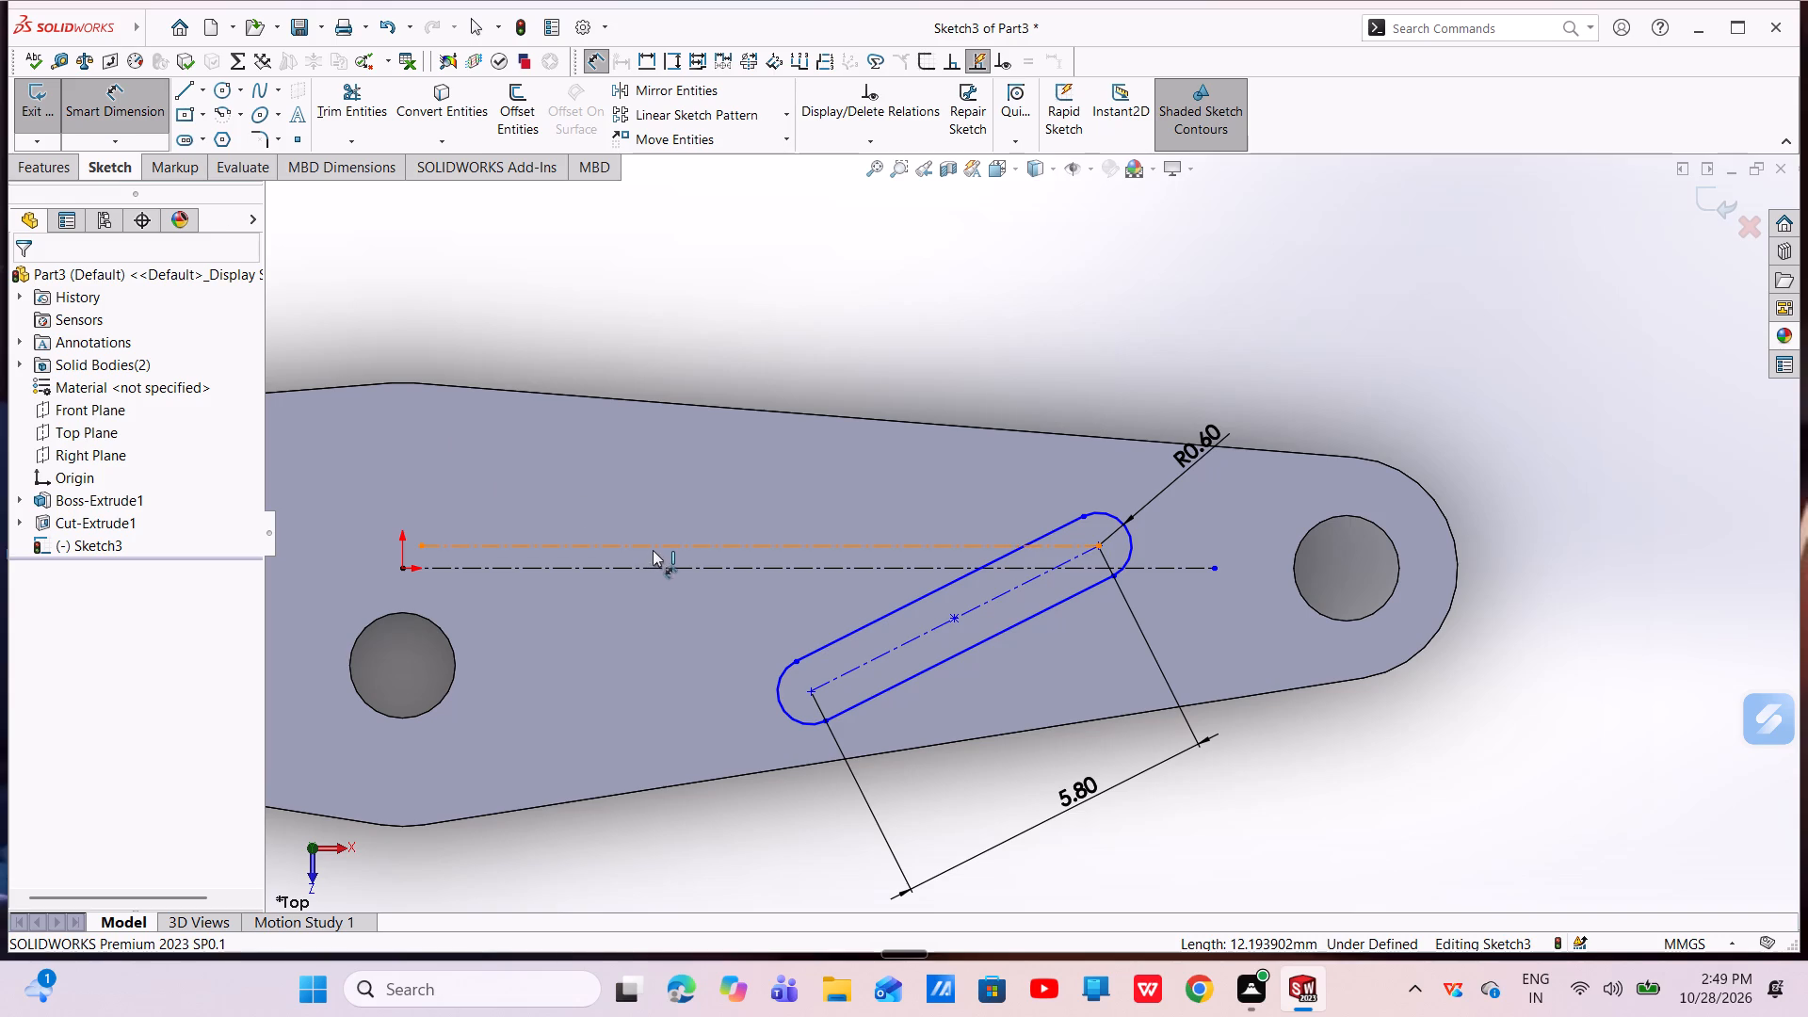
click(666, 567)
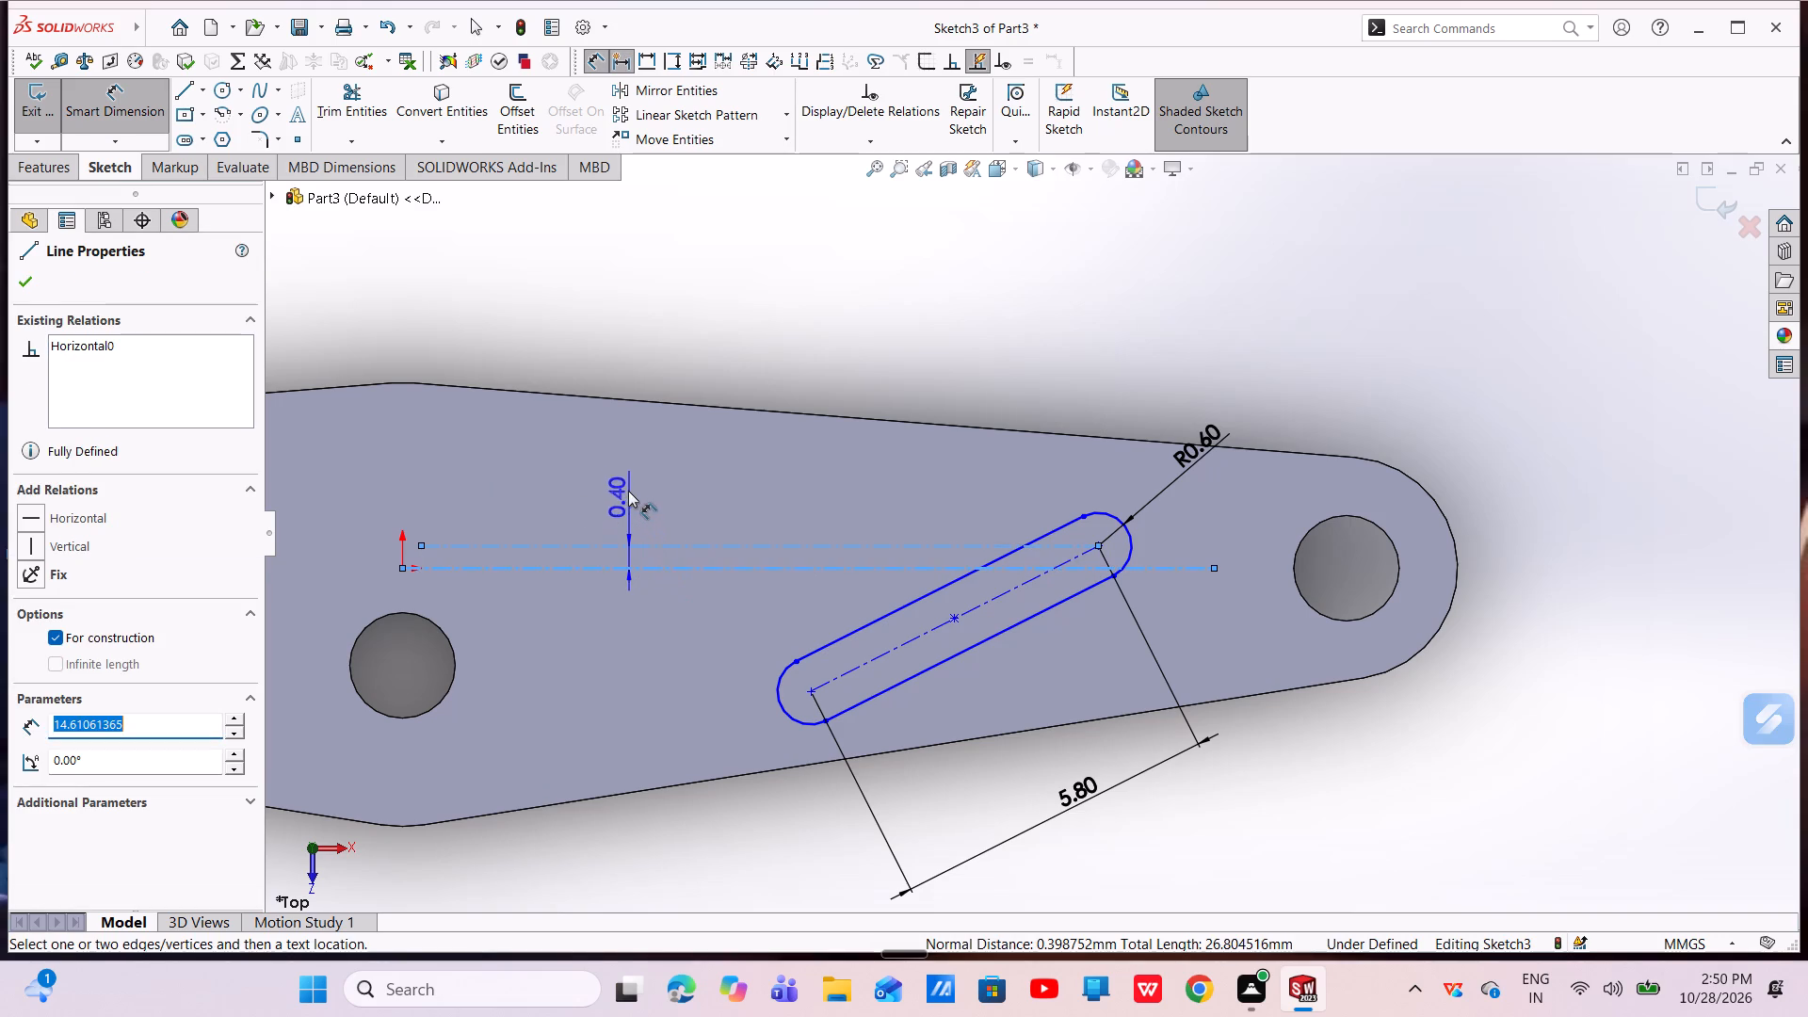
click(628, 487)
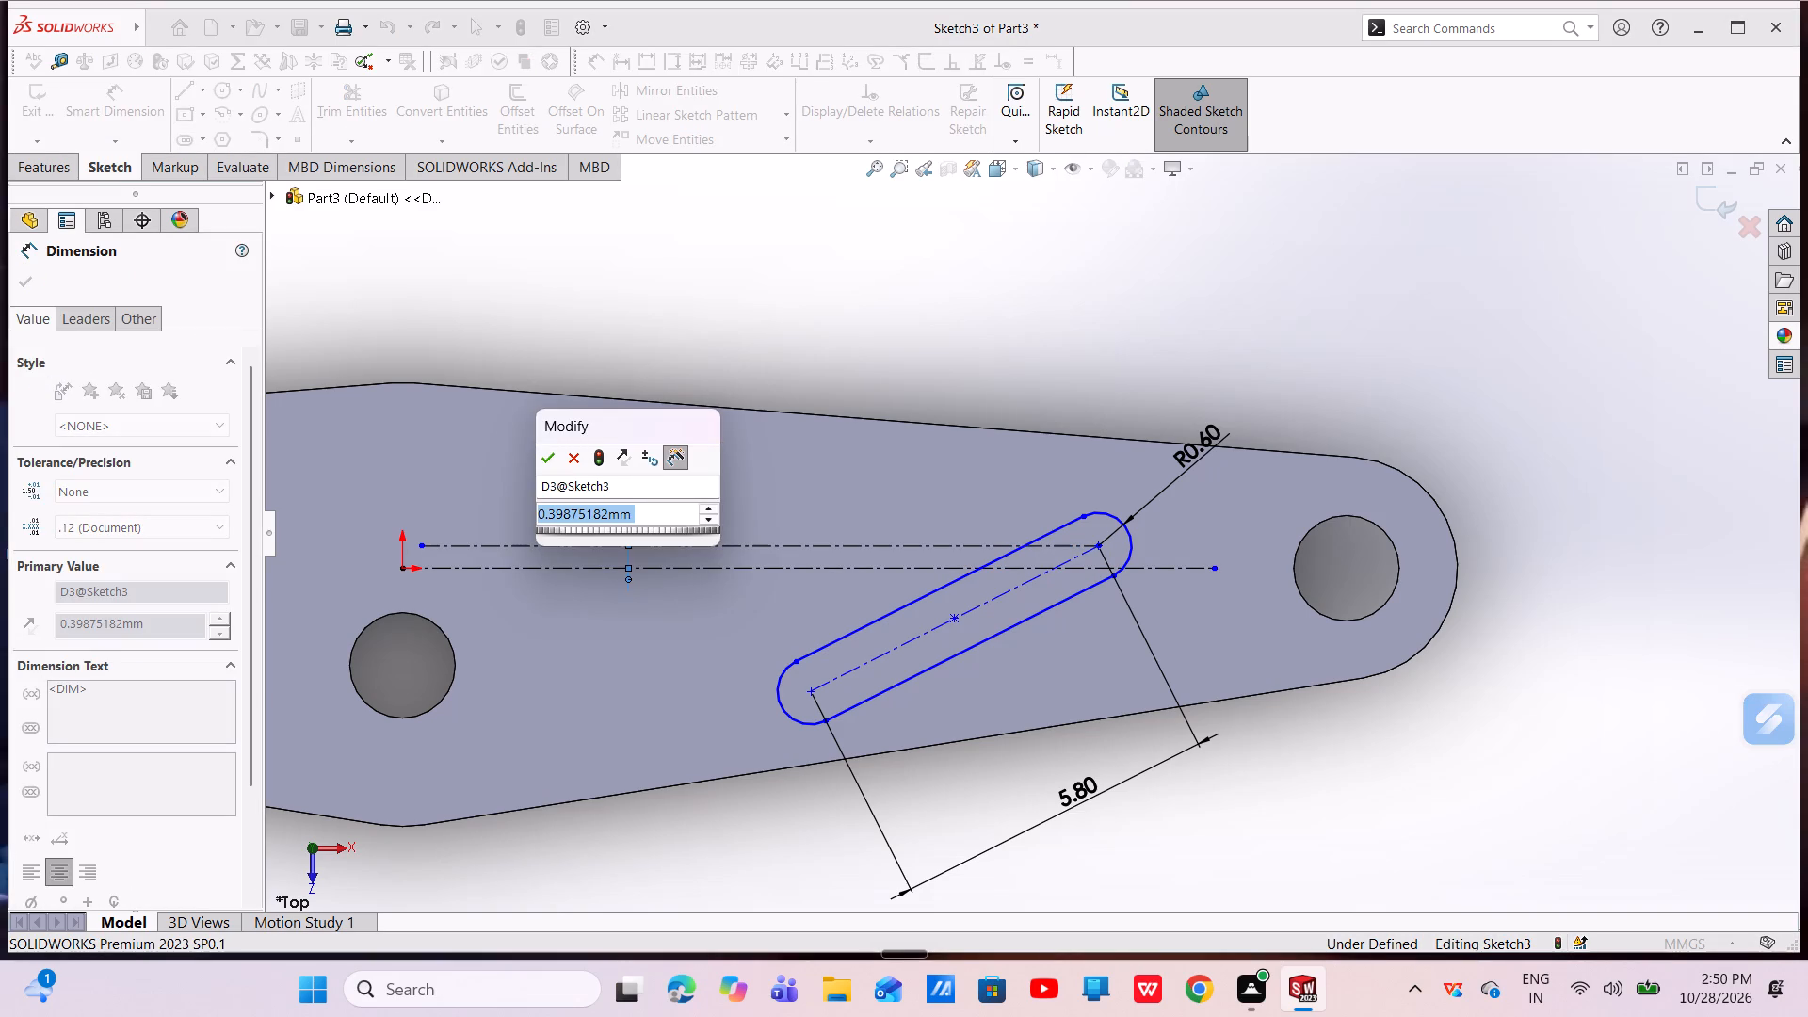
key(BackSpace)
text(0.4)
key(5)
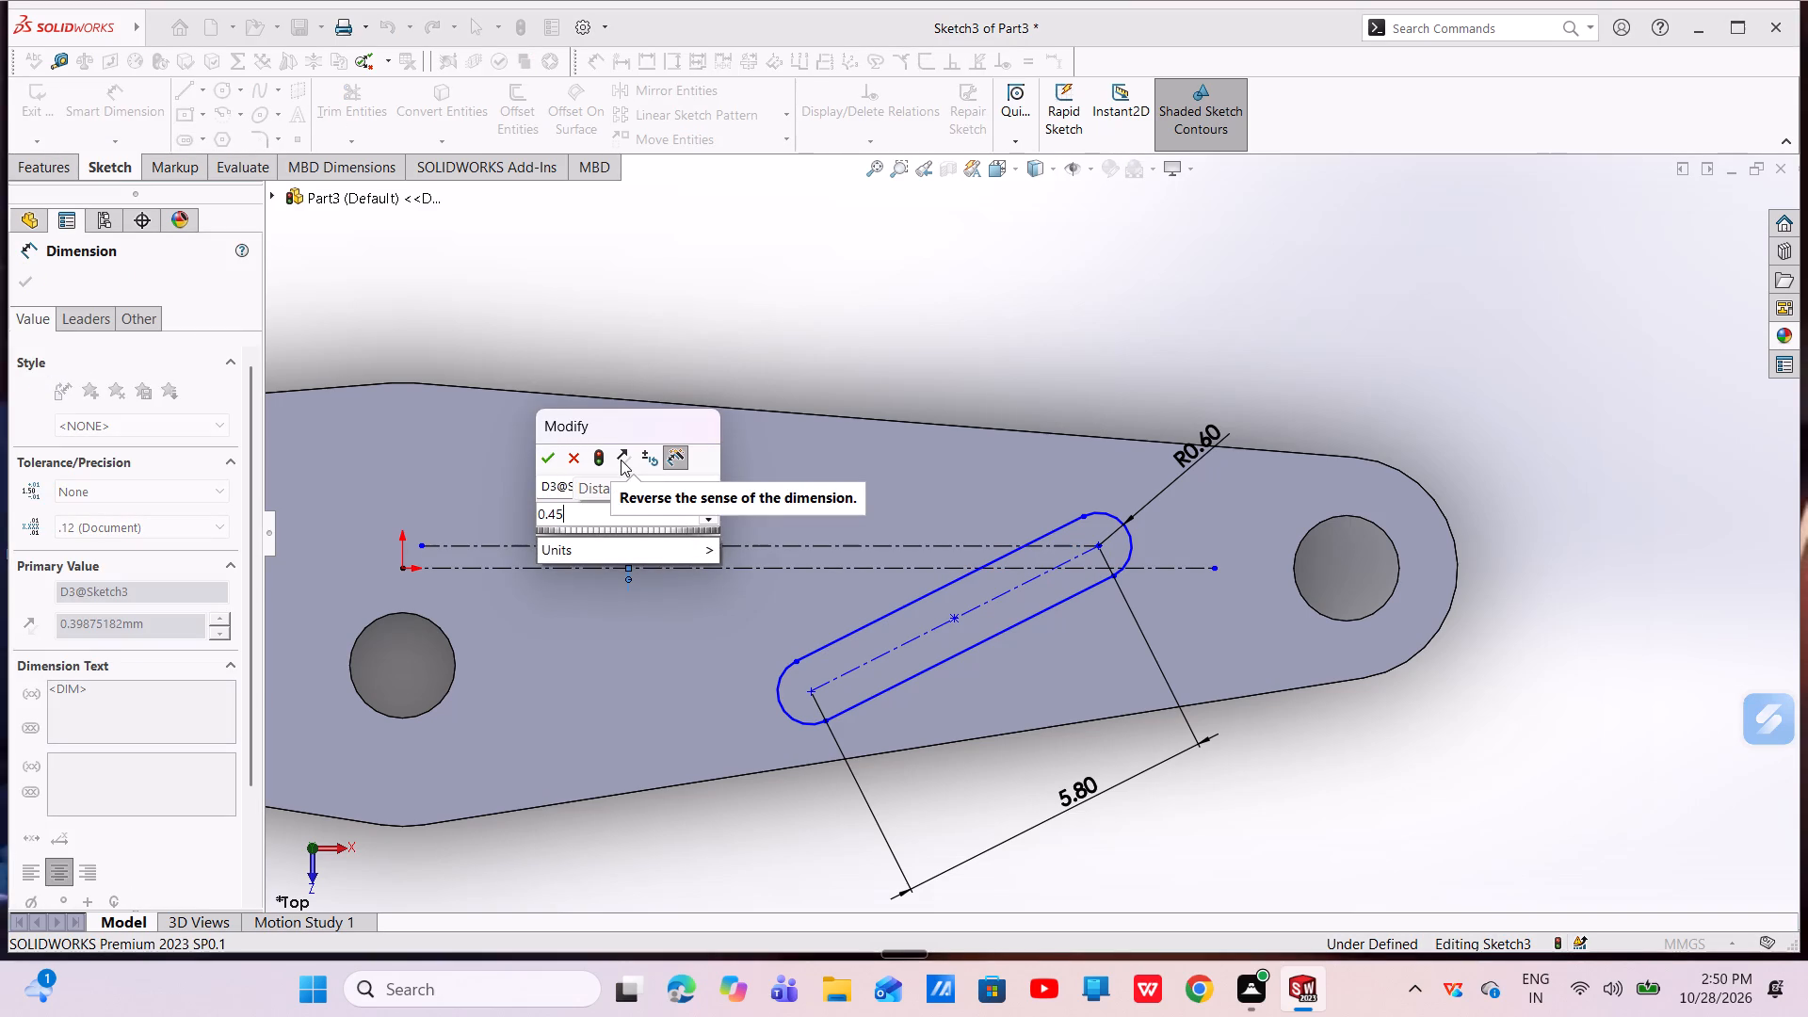
key(Return)
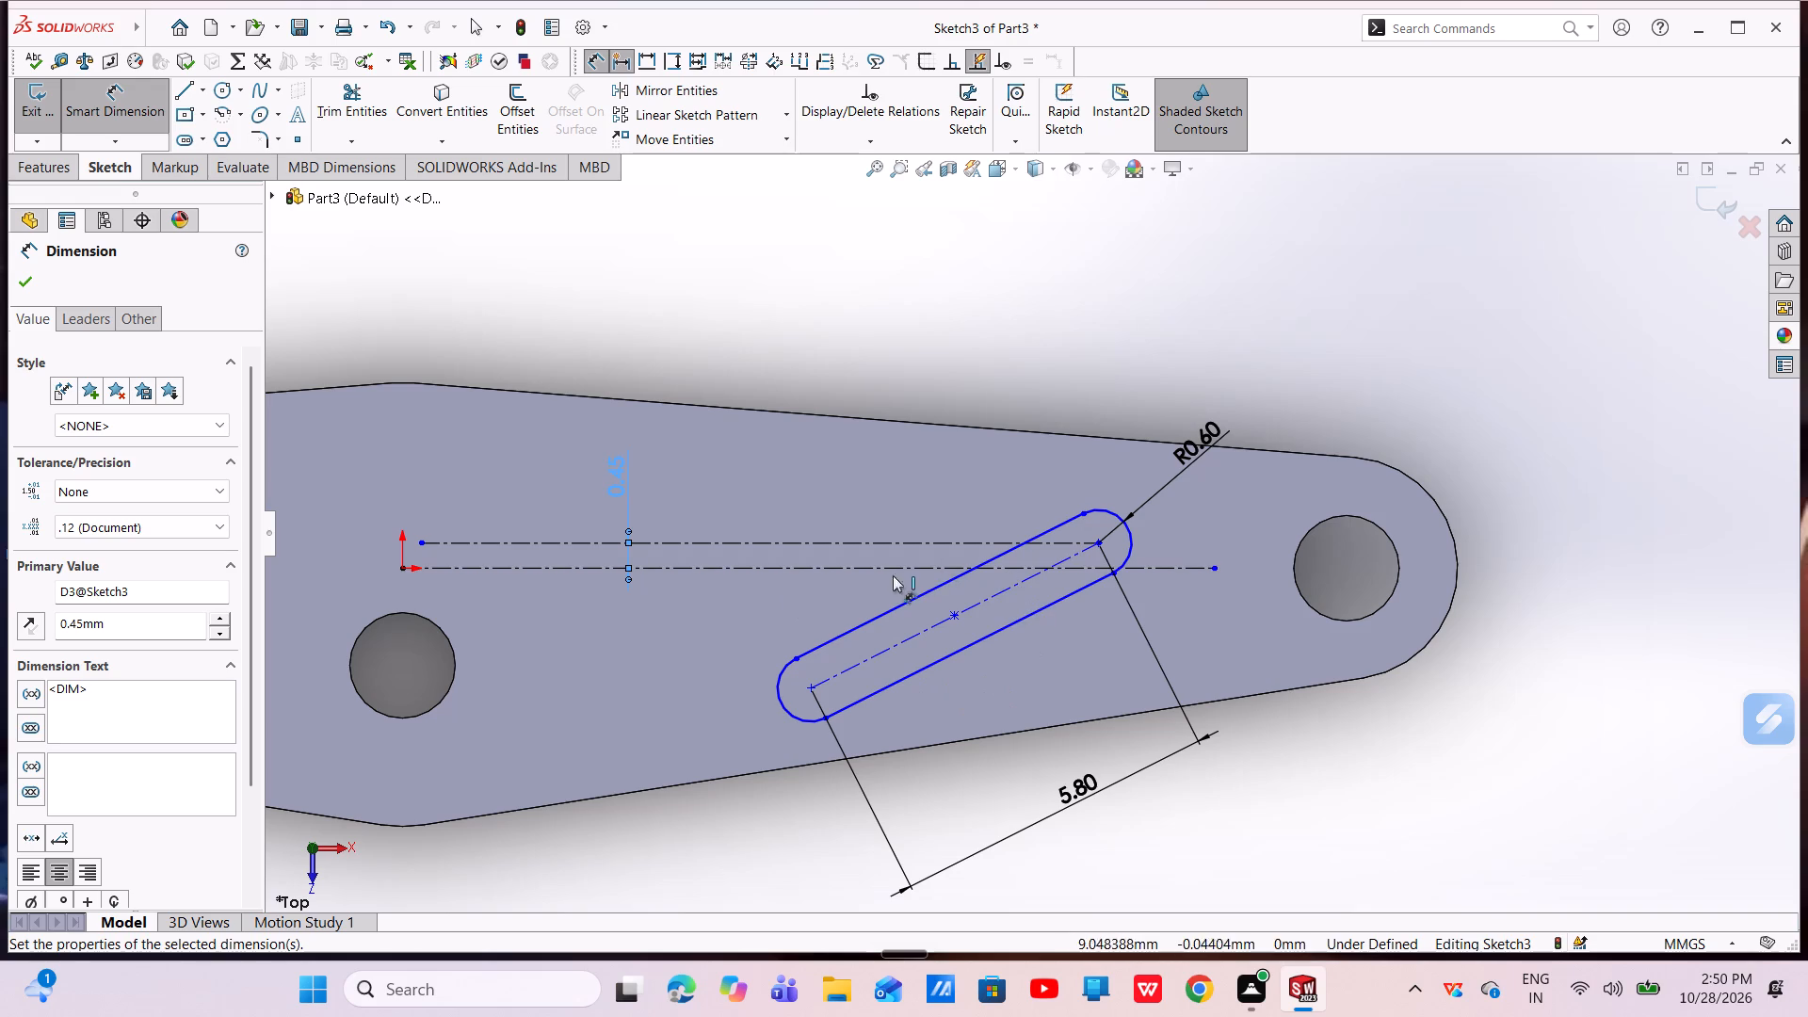
Dimension the vertical distance from the origin centerline to the slot's lower arc centre as 2.25 mm.
click(787, 570)
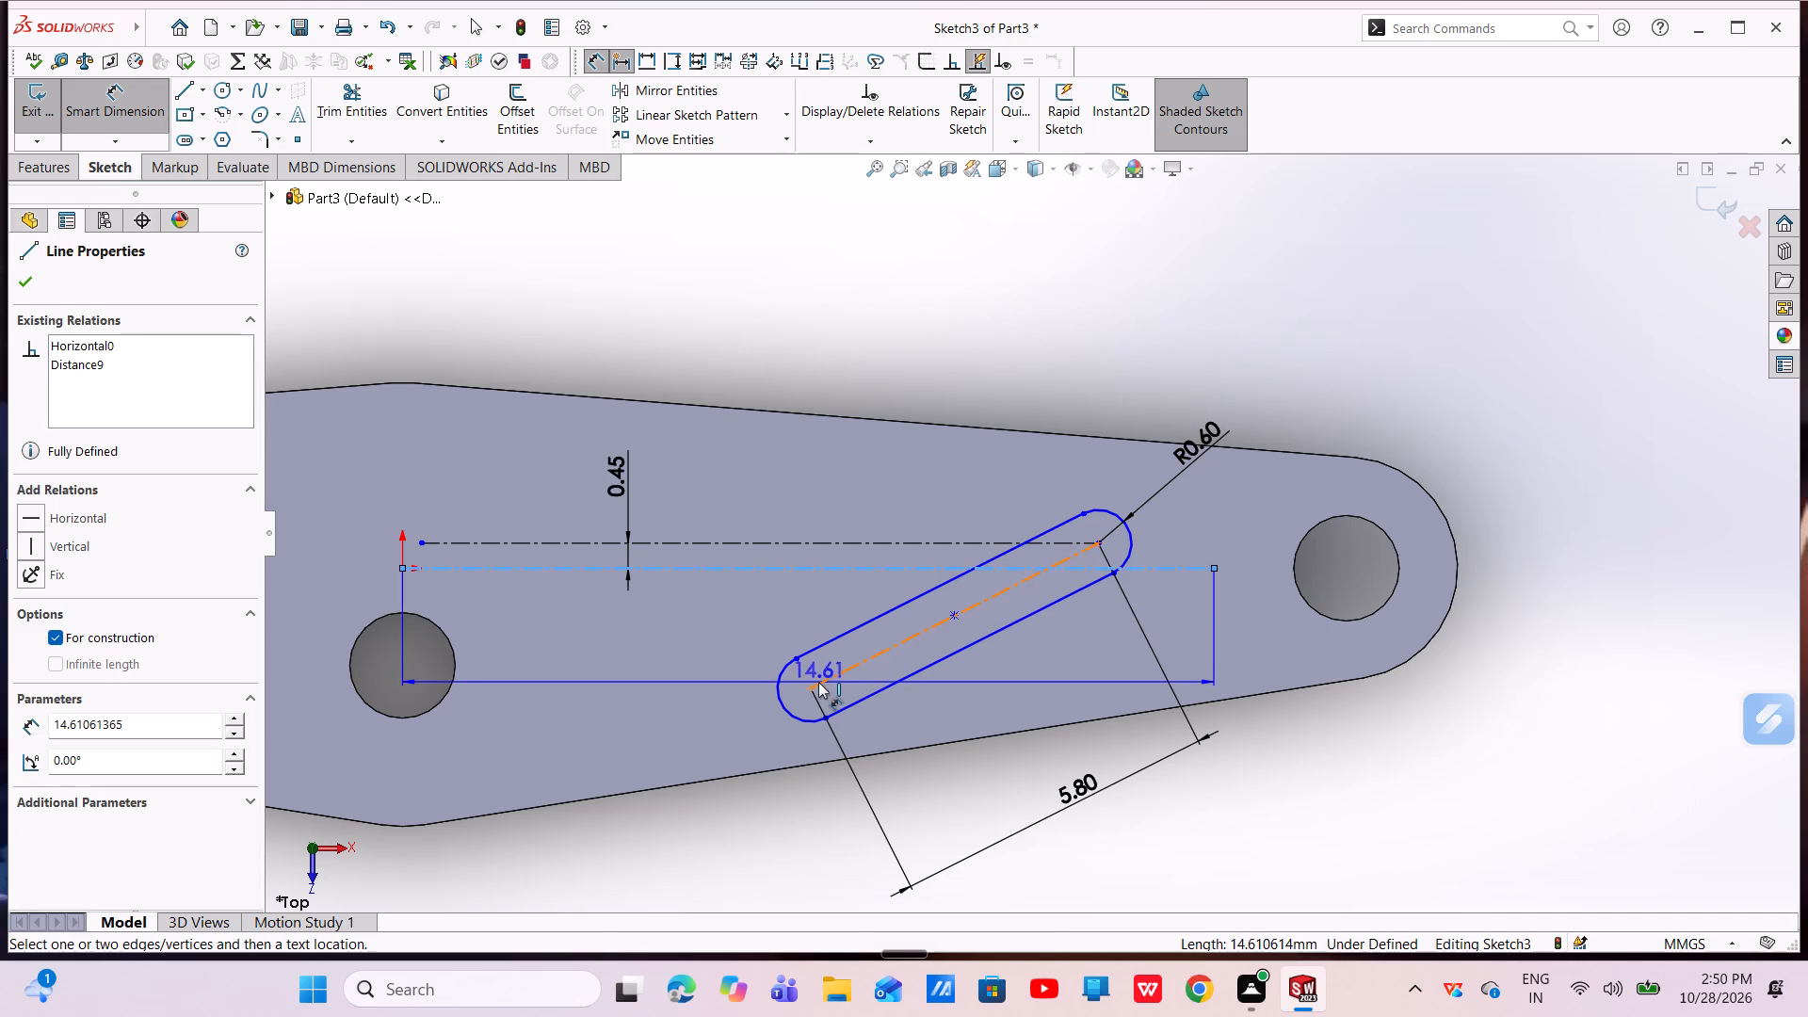
click(809, 689)
click(686, 656)
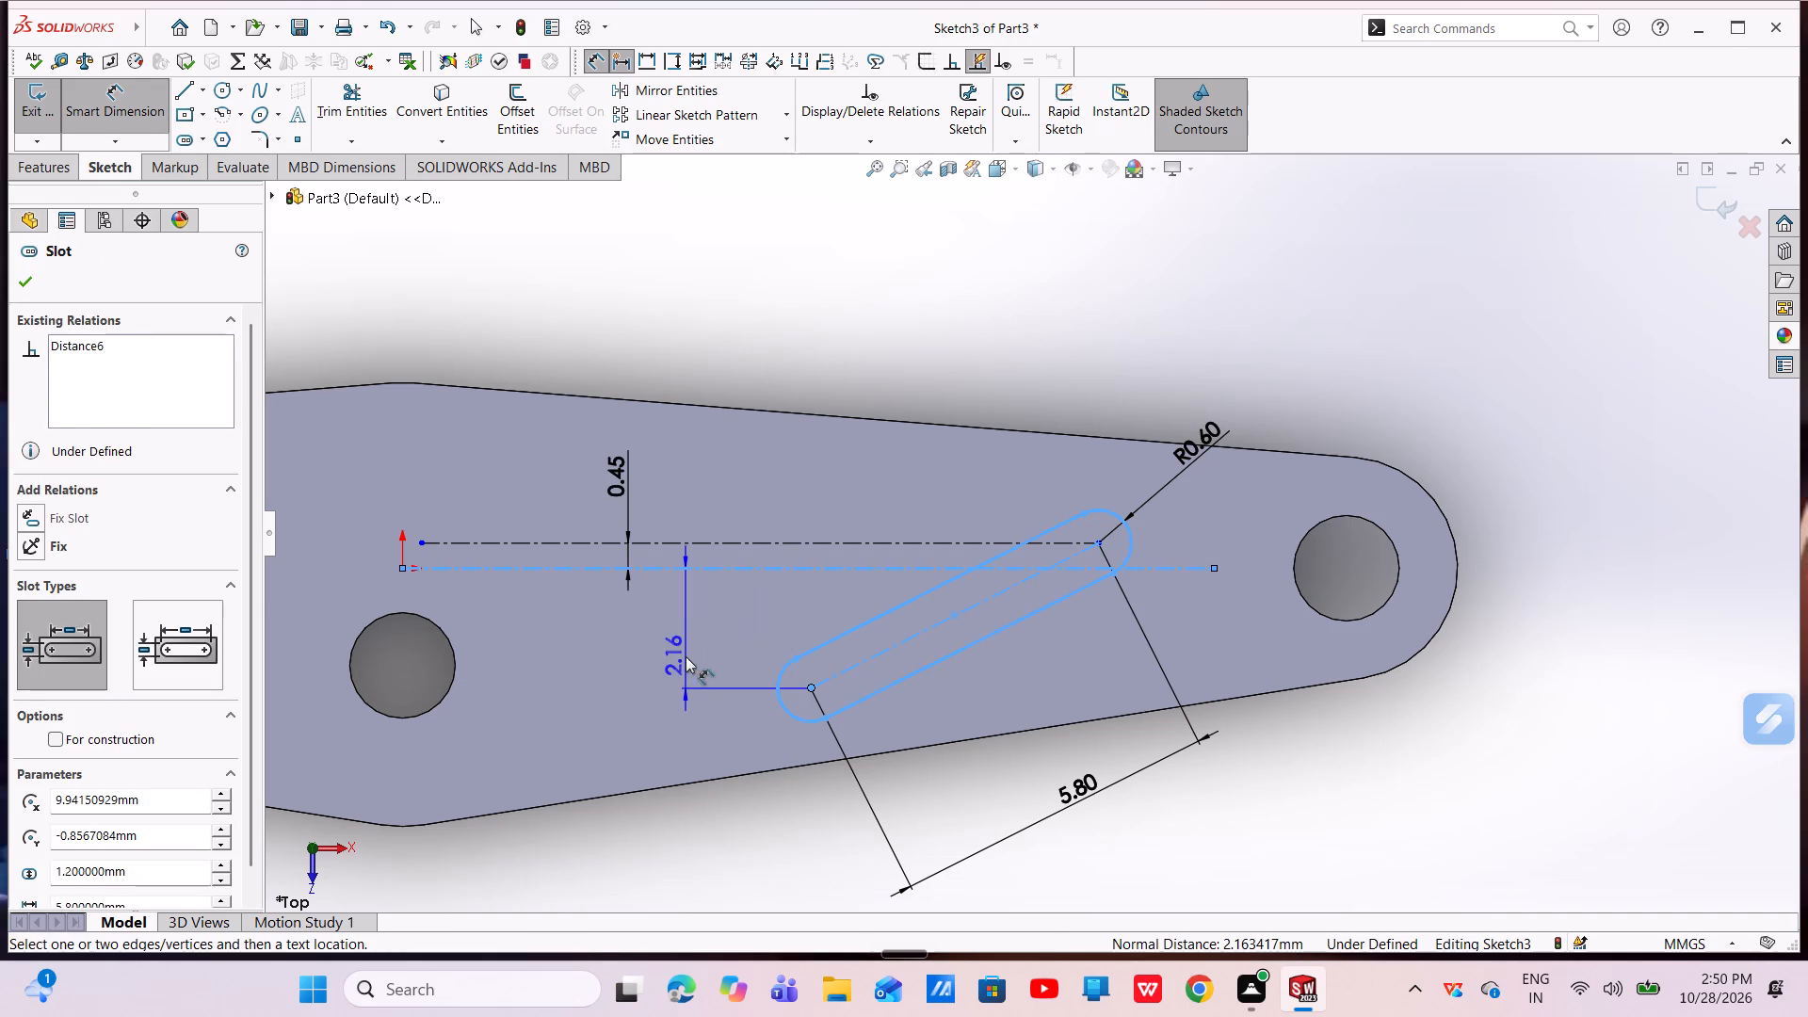
key(BackSpace)
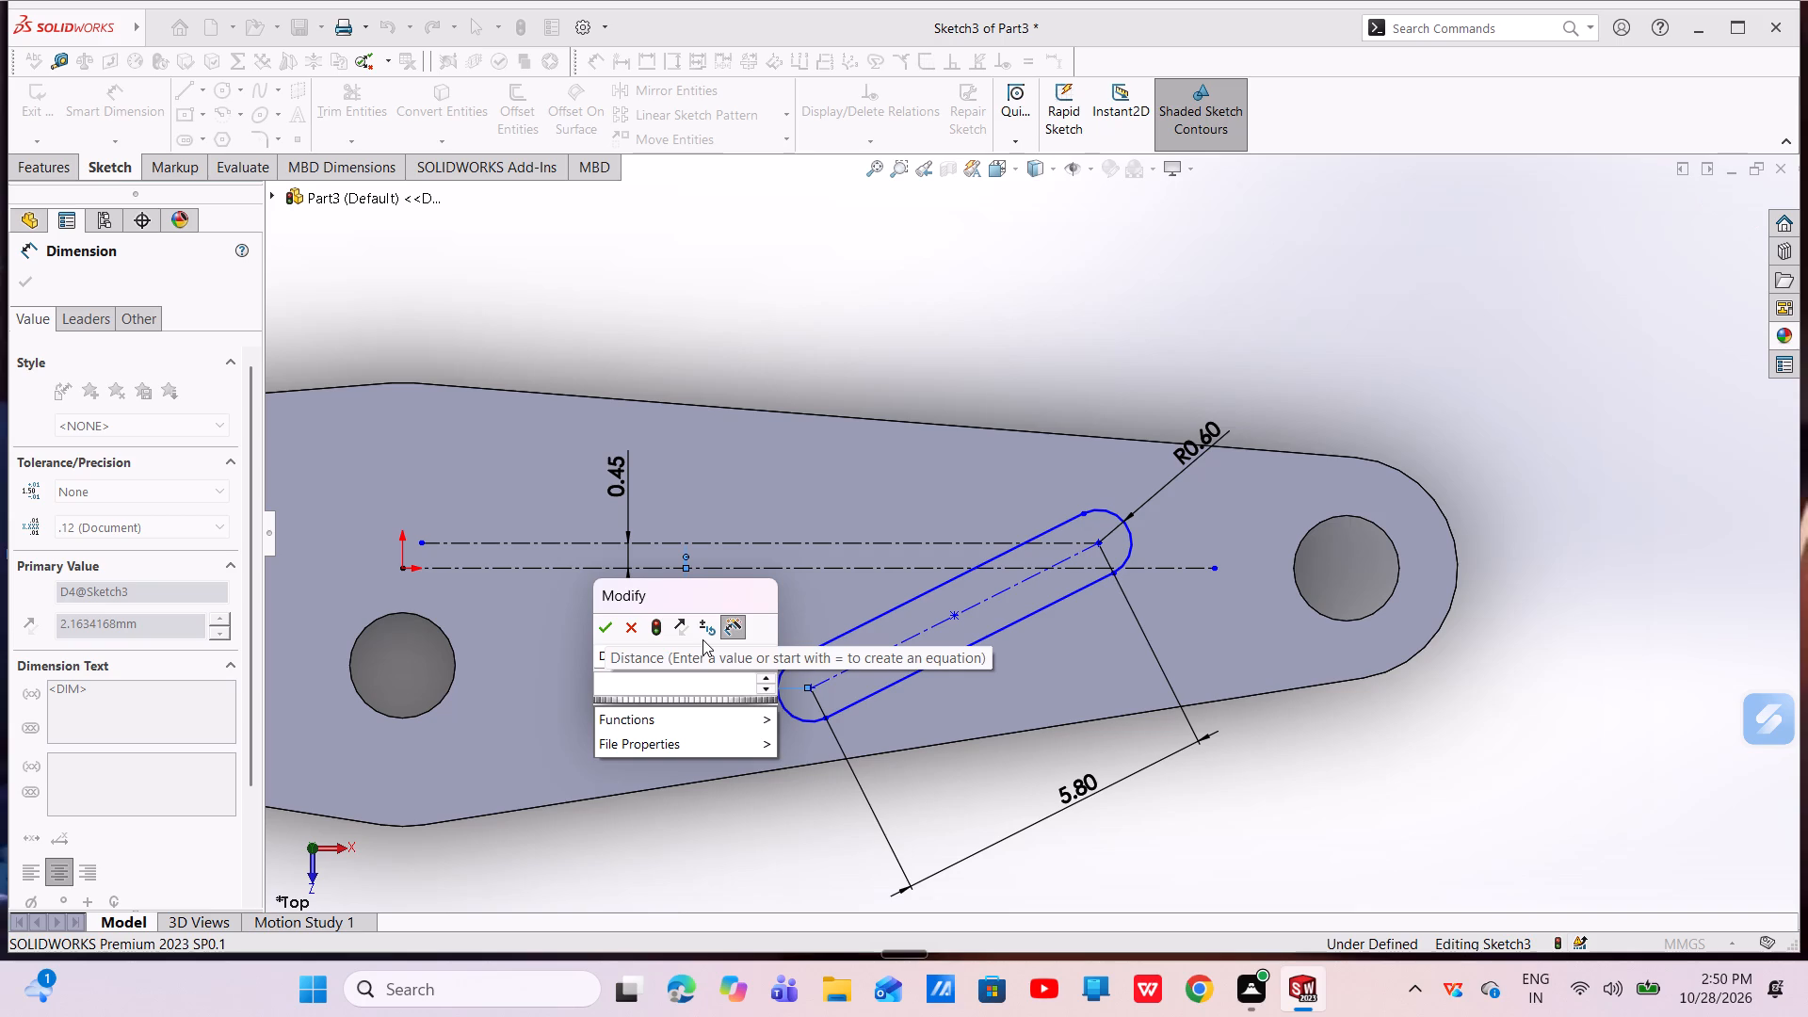
text(2.25)
key(Return)
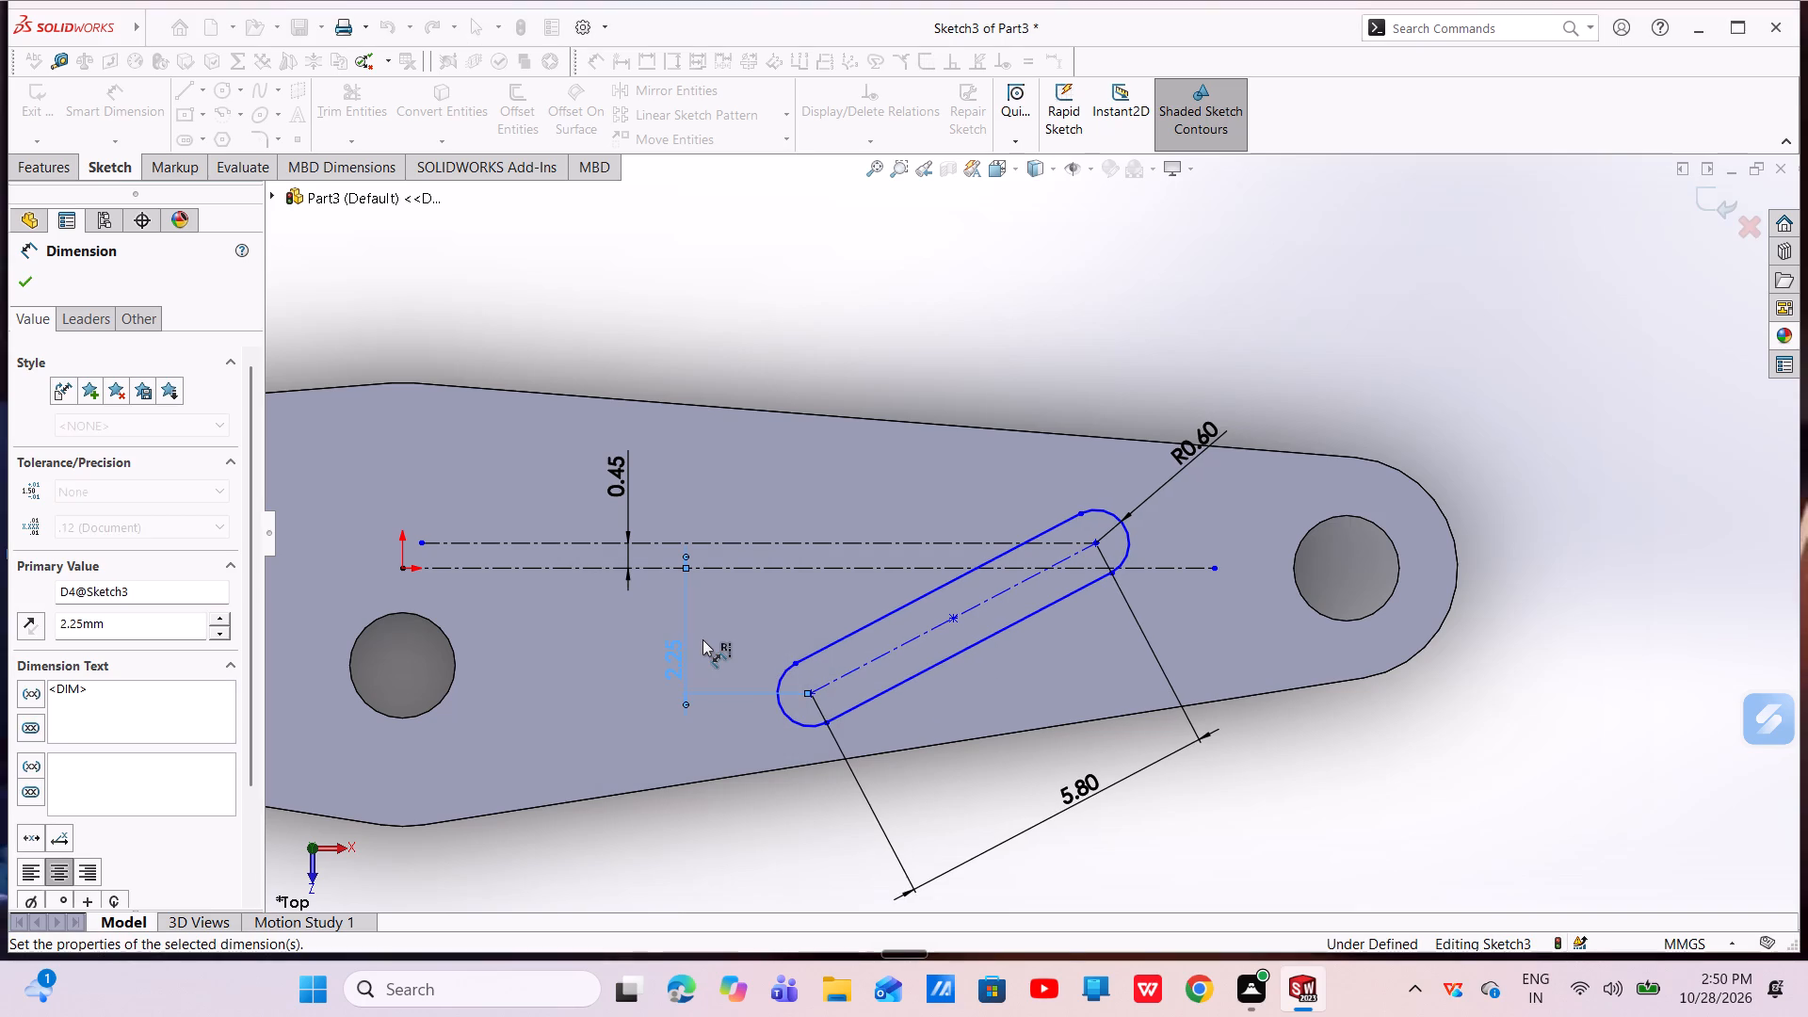
key(Escape)
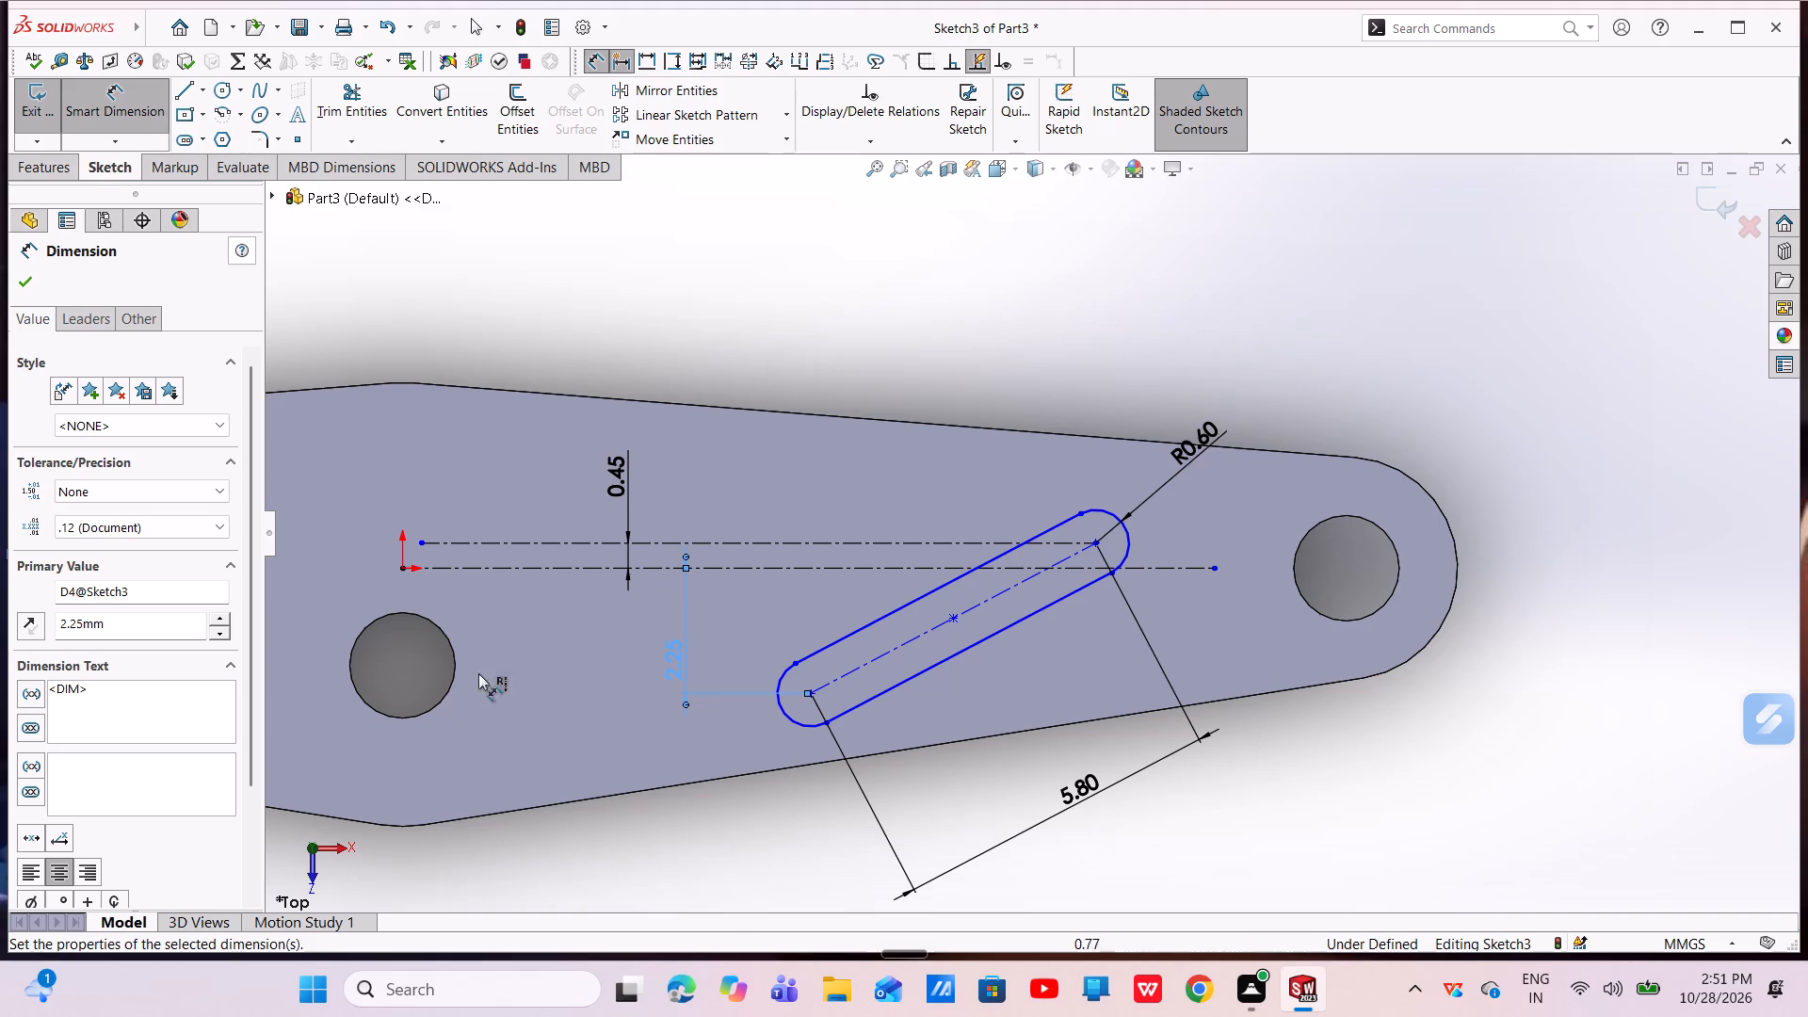
Dimension the horizontal distance from the origin to the slot's lower arc centre as 7 mm.
click(399, 568)
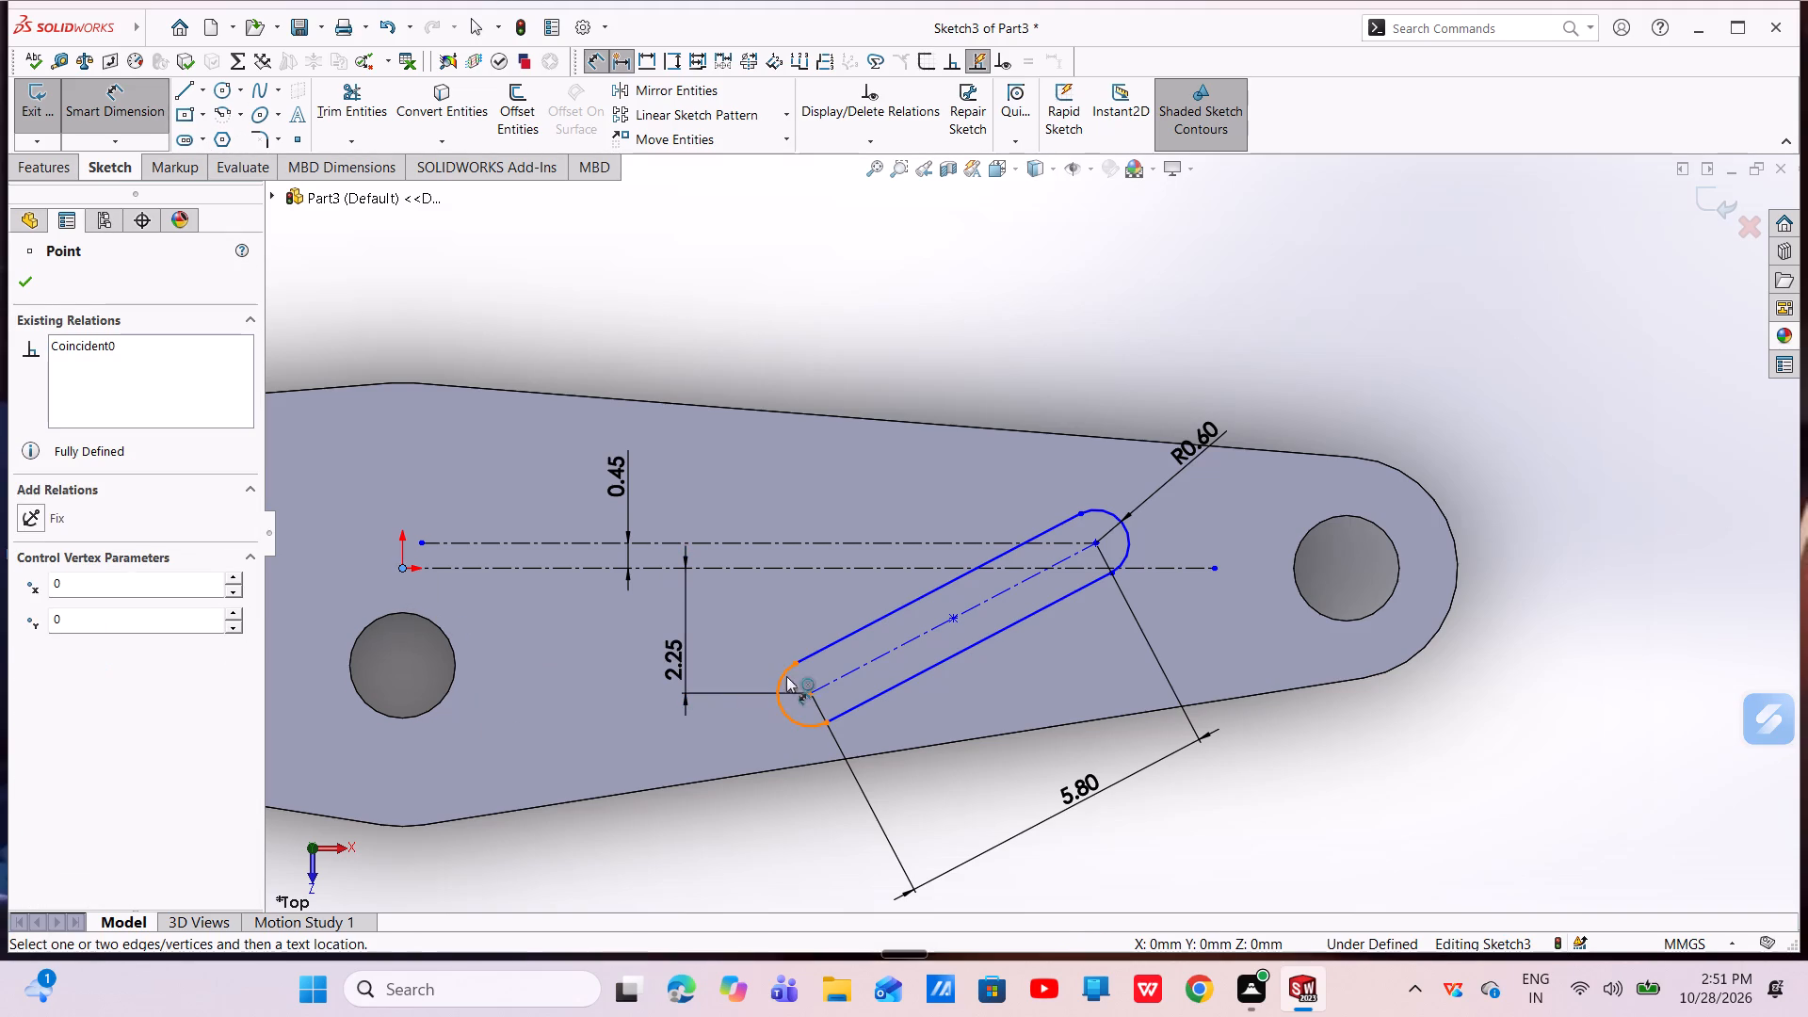
click(808, 690)
click(660, 861)
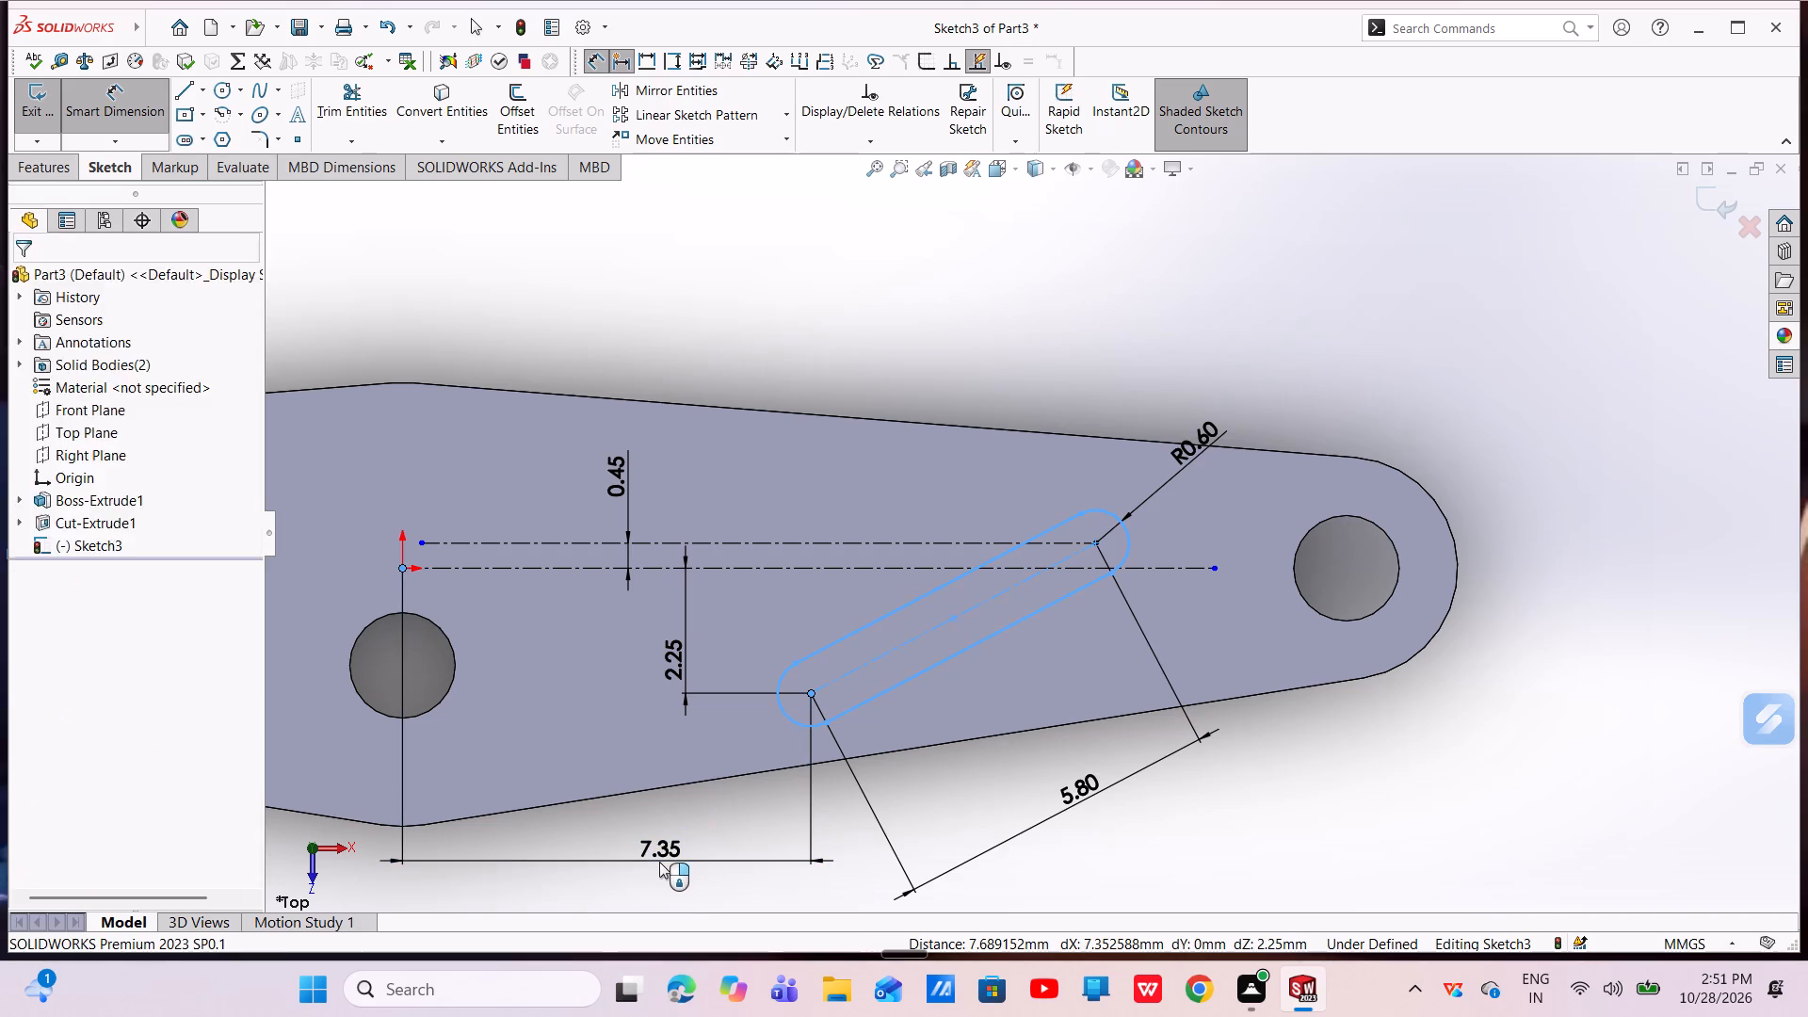
key(BackSpace)
key(7)
key(Return)
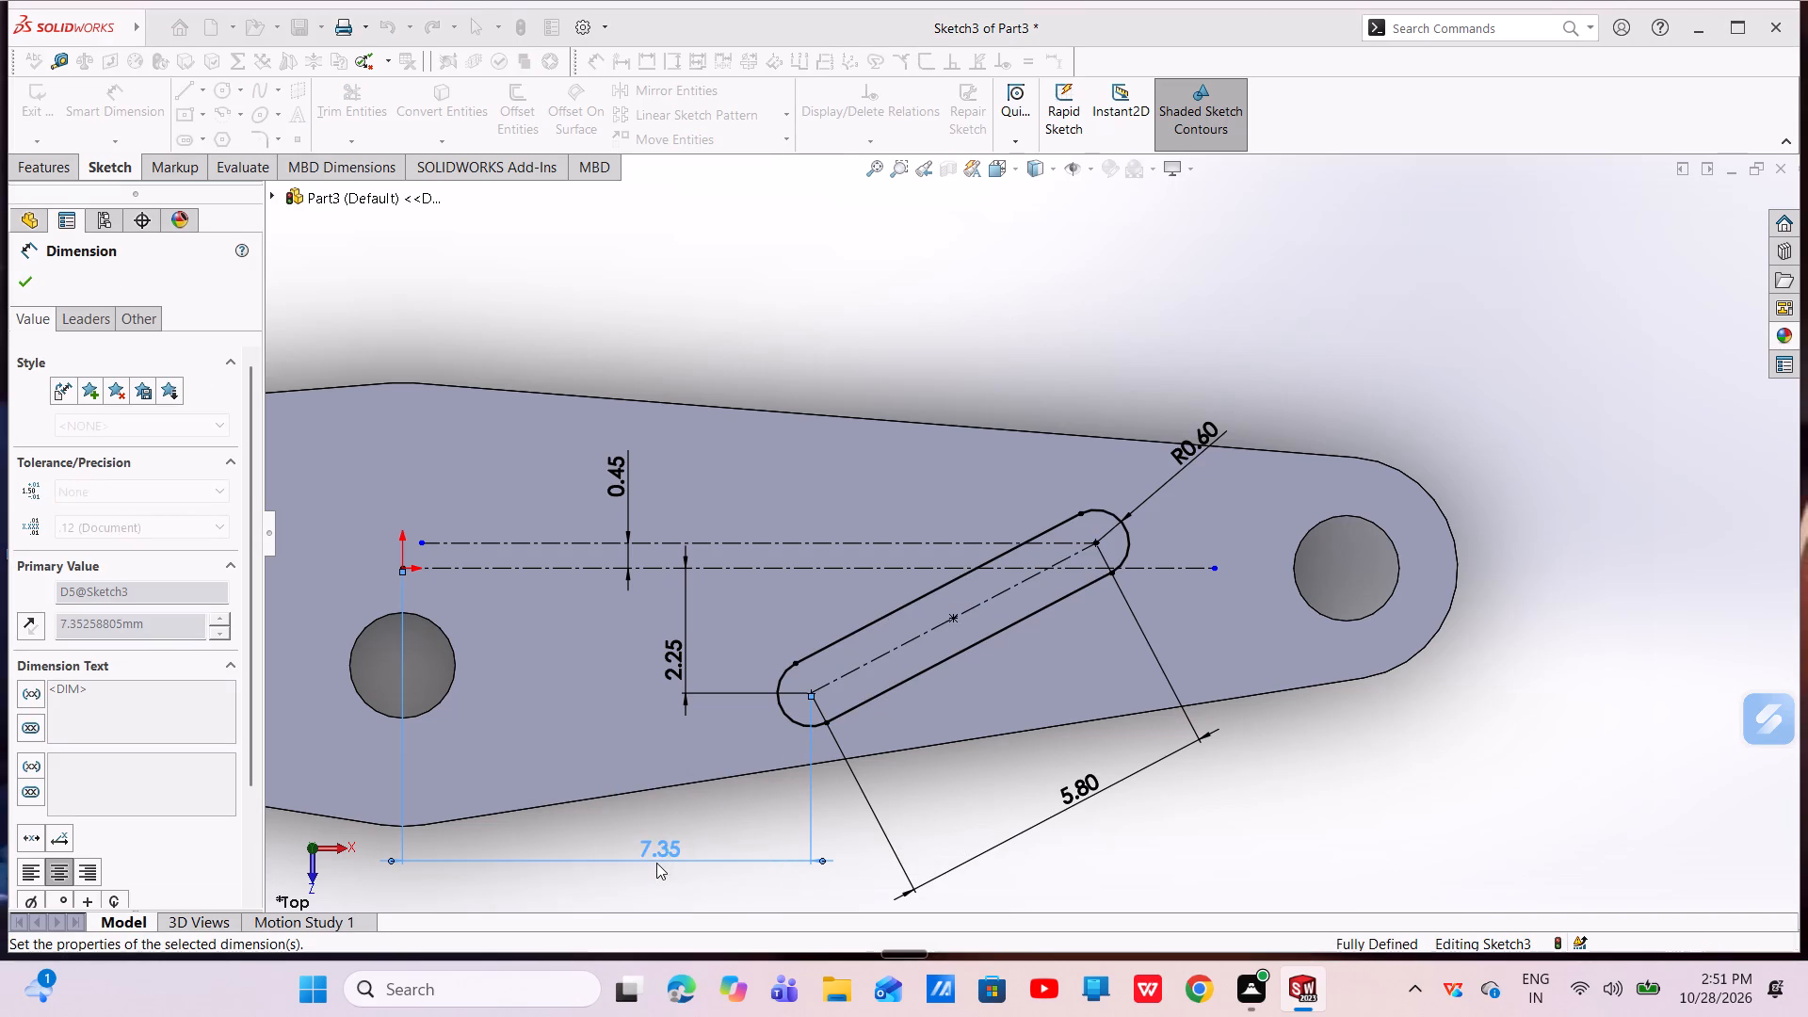
Extrude the slanted slot sketch as a boss in both directions, Up To Next each way, with Merge result on, joining the two plates.
key(Escape)
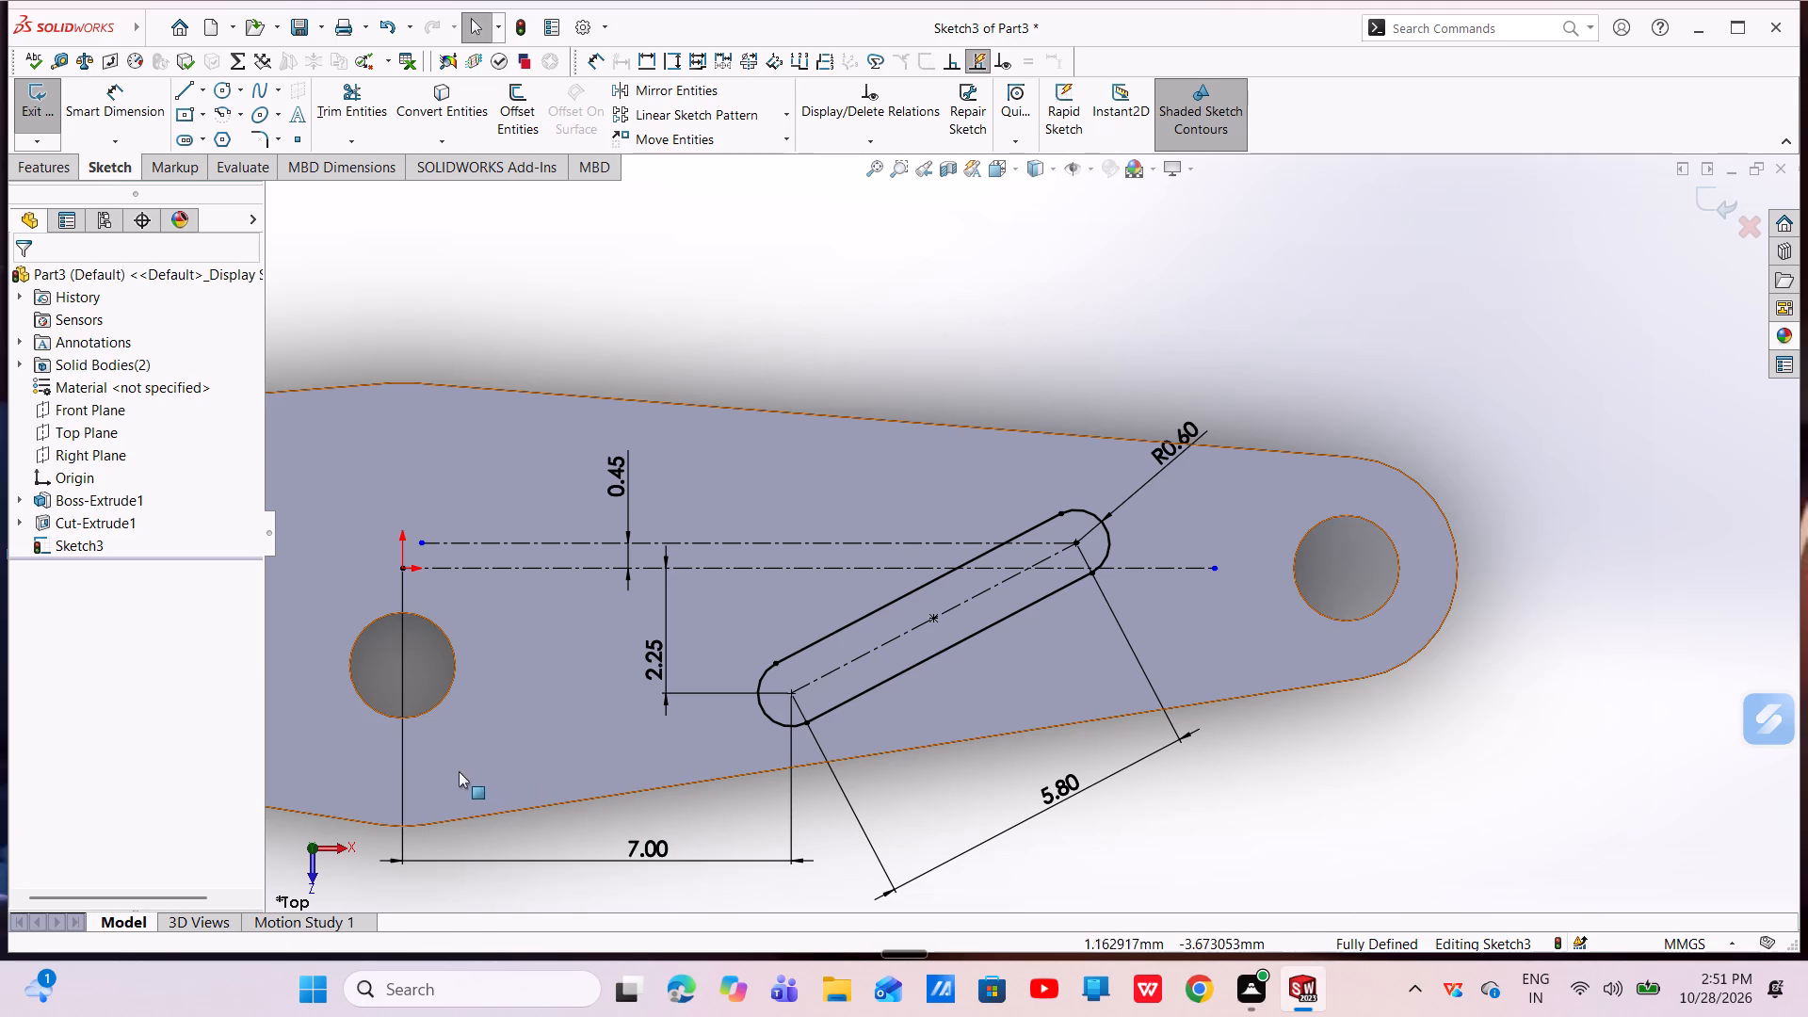
click(28, 158)
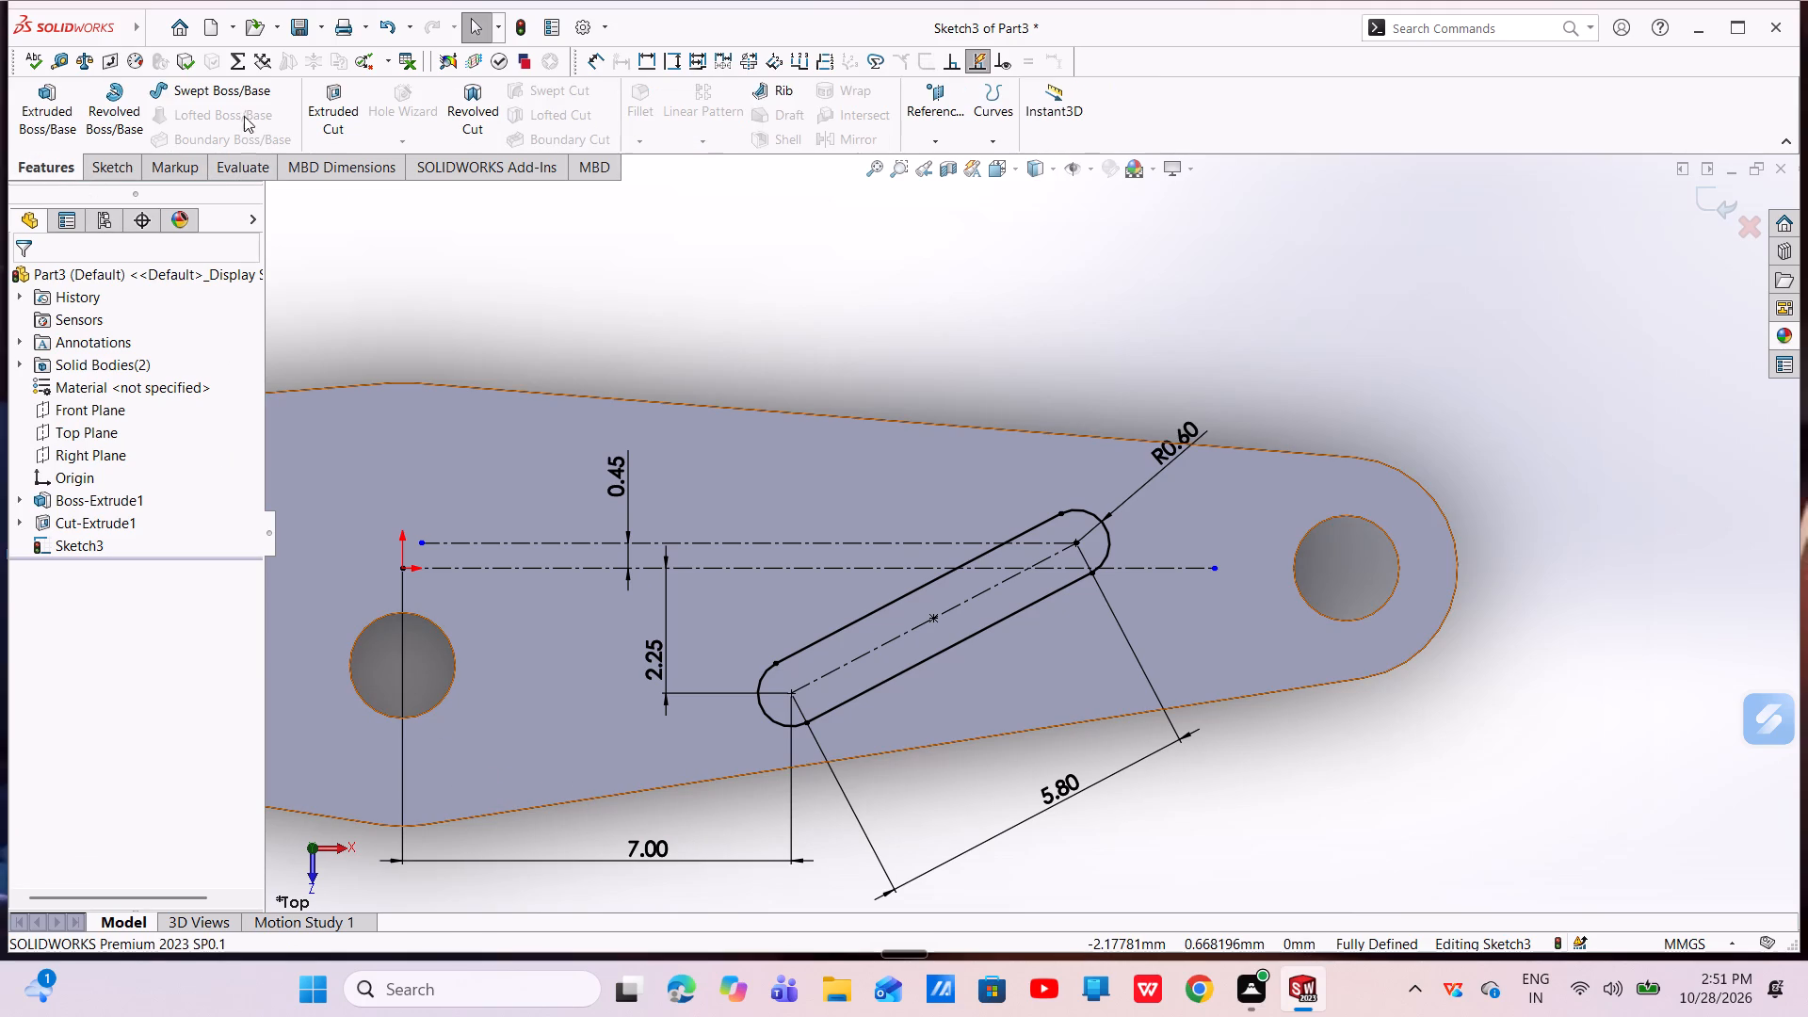
click(39, 117)
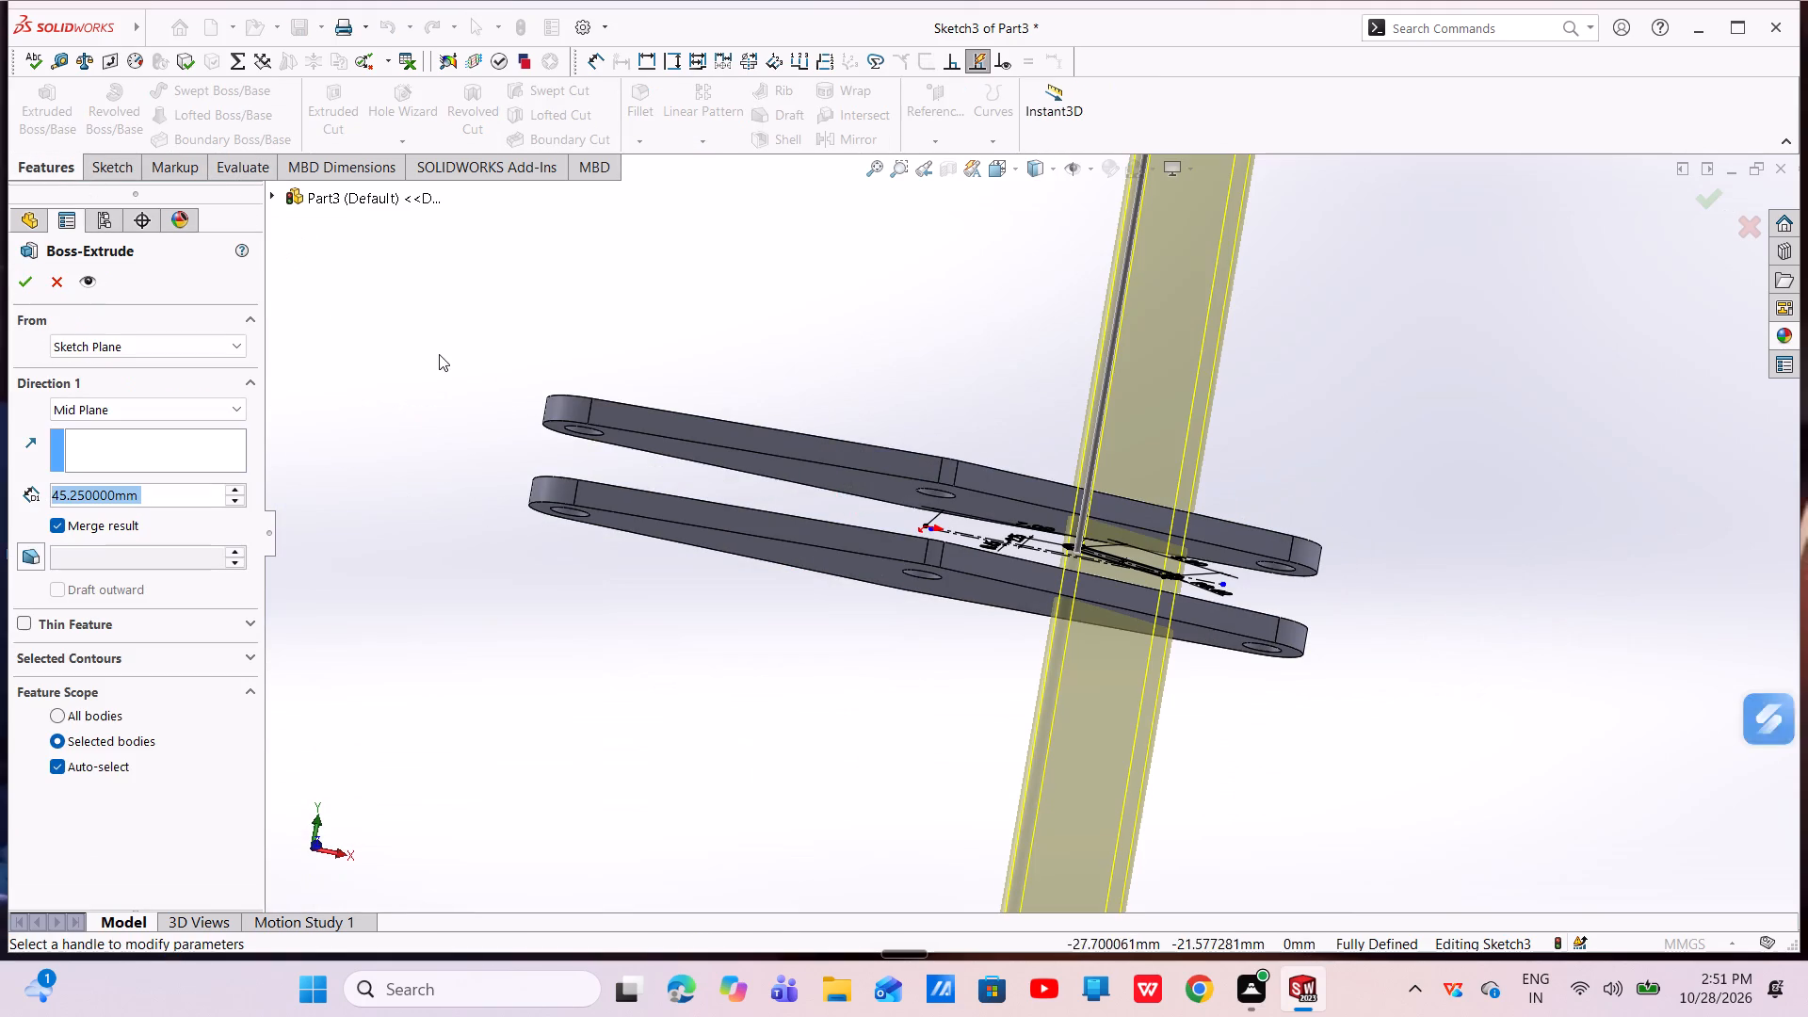
click(216, 407)
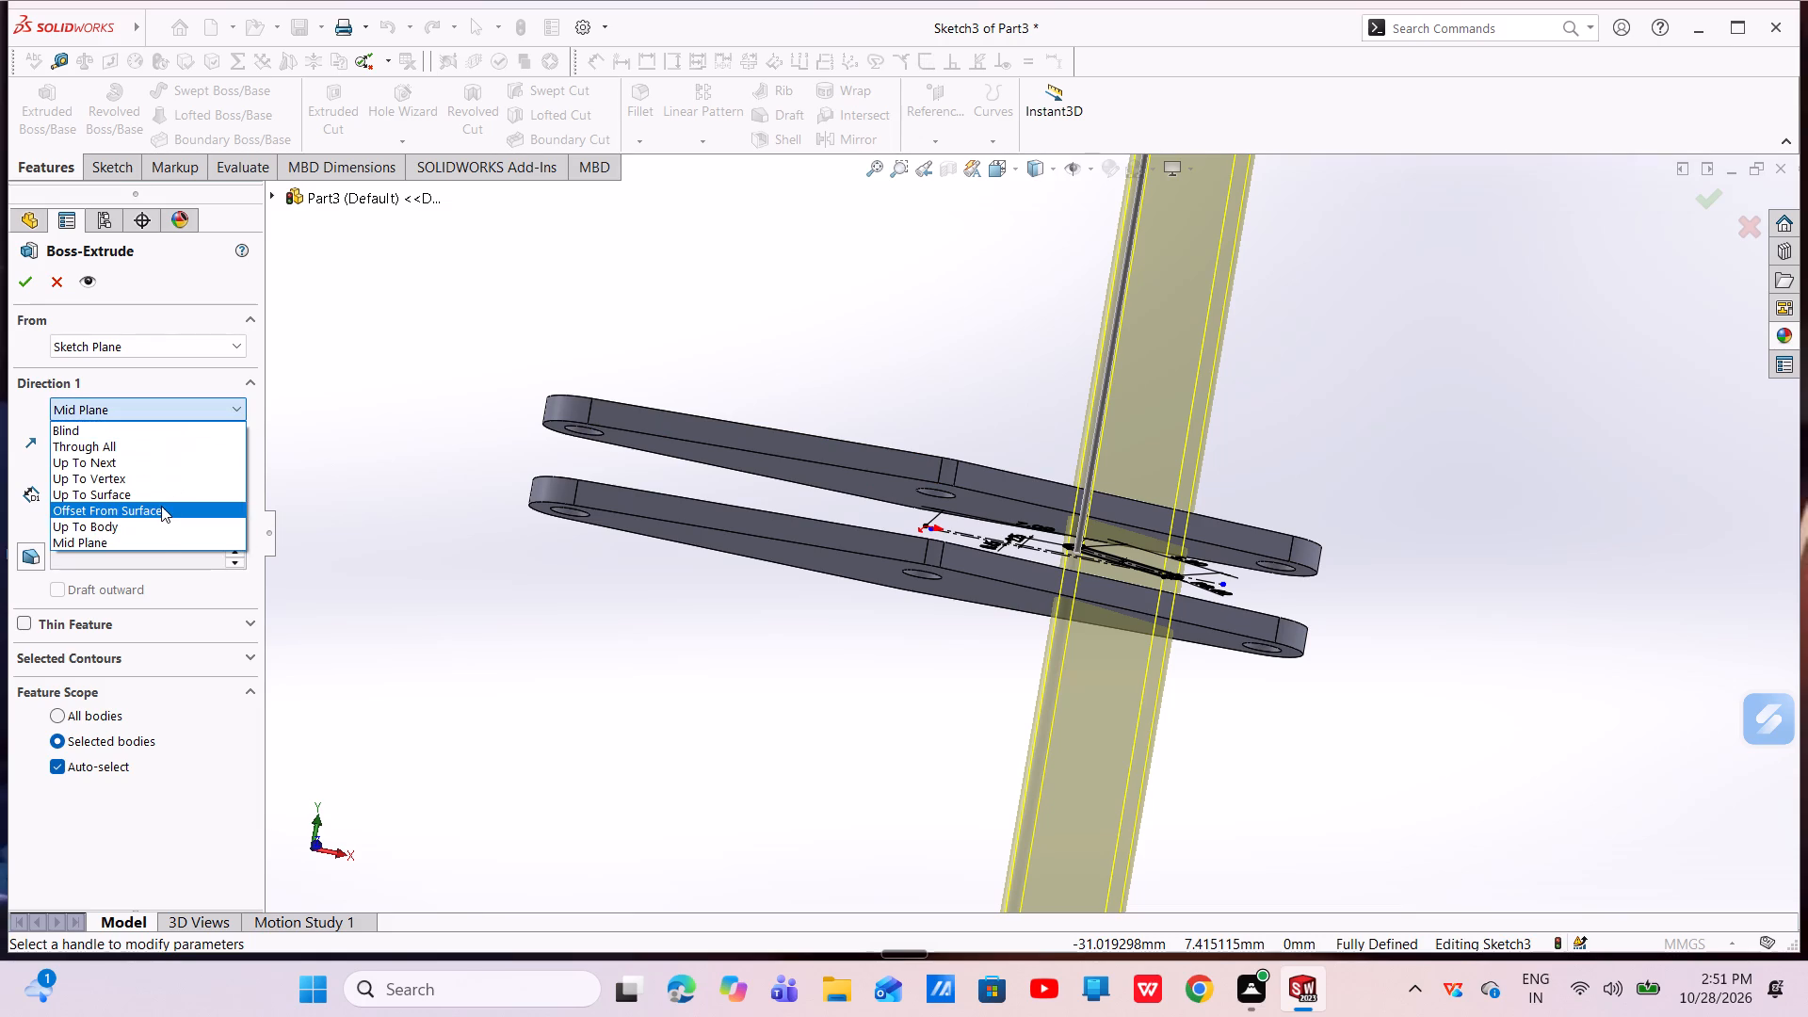
click(146, 463)
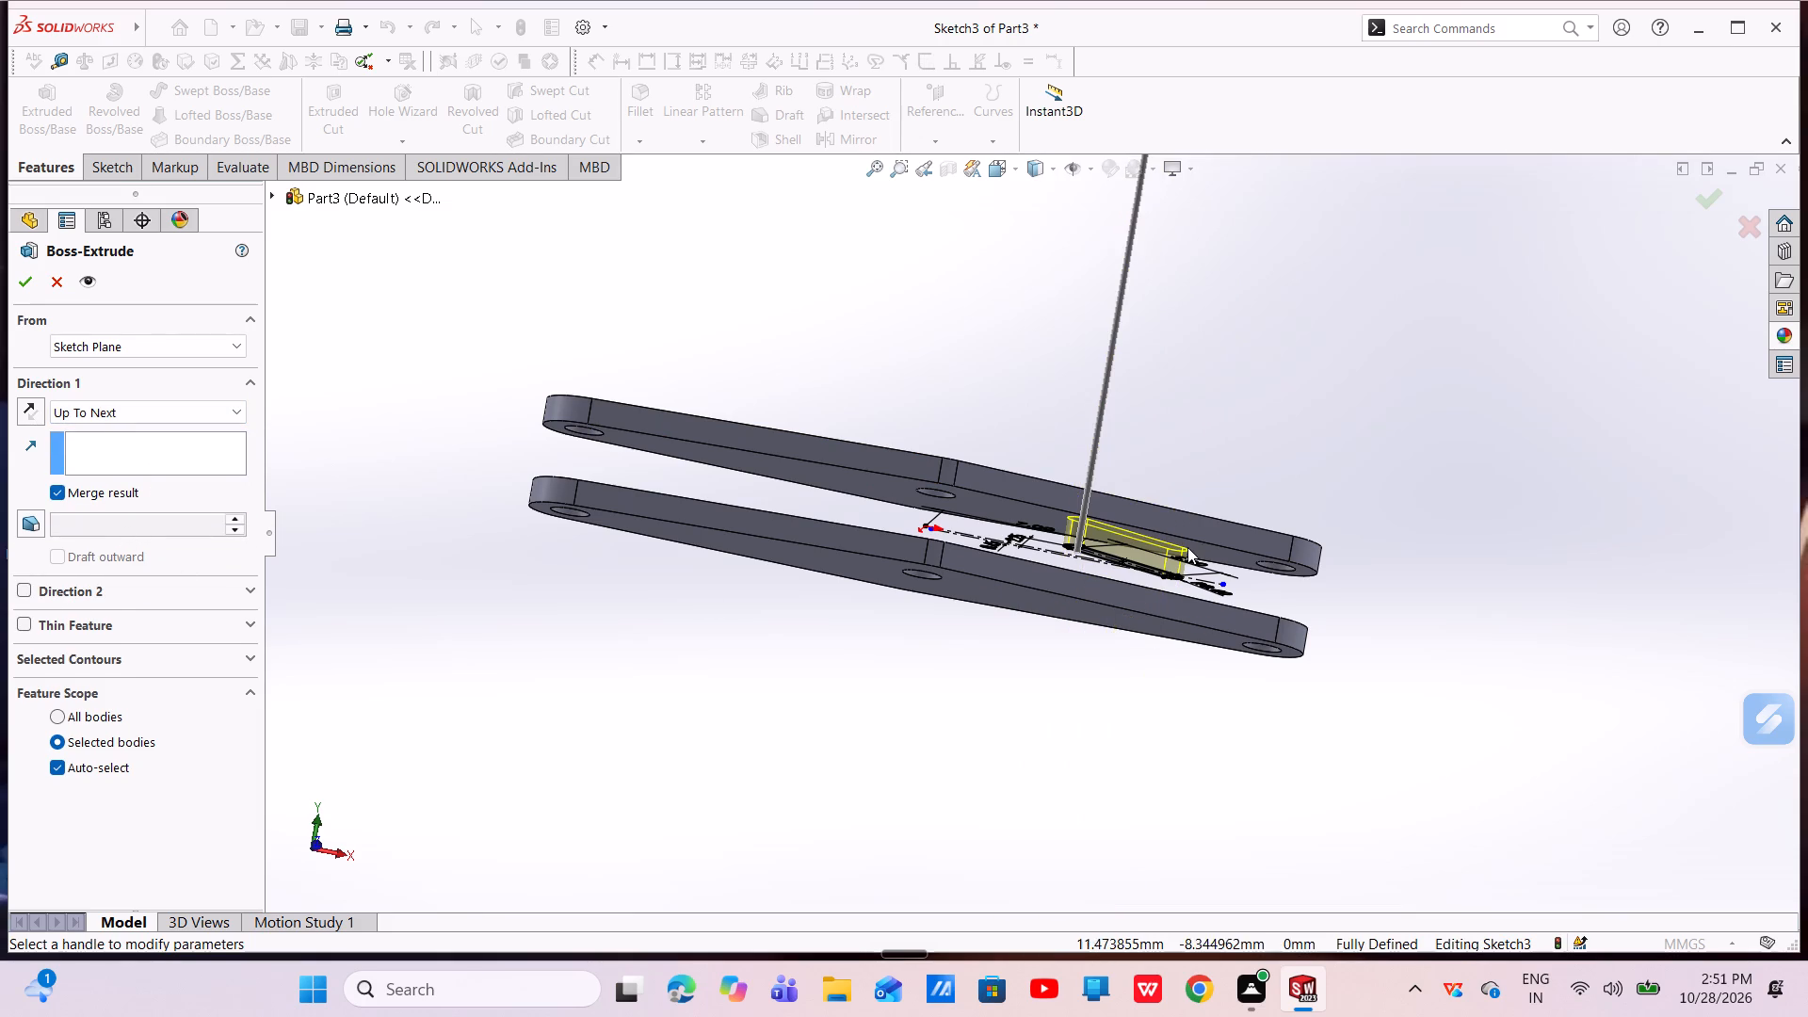
scroll(1170, 535, down, 6)
middle_drag(1040, 583, 1034, 510)
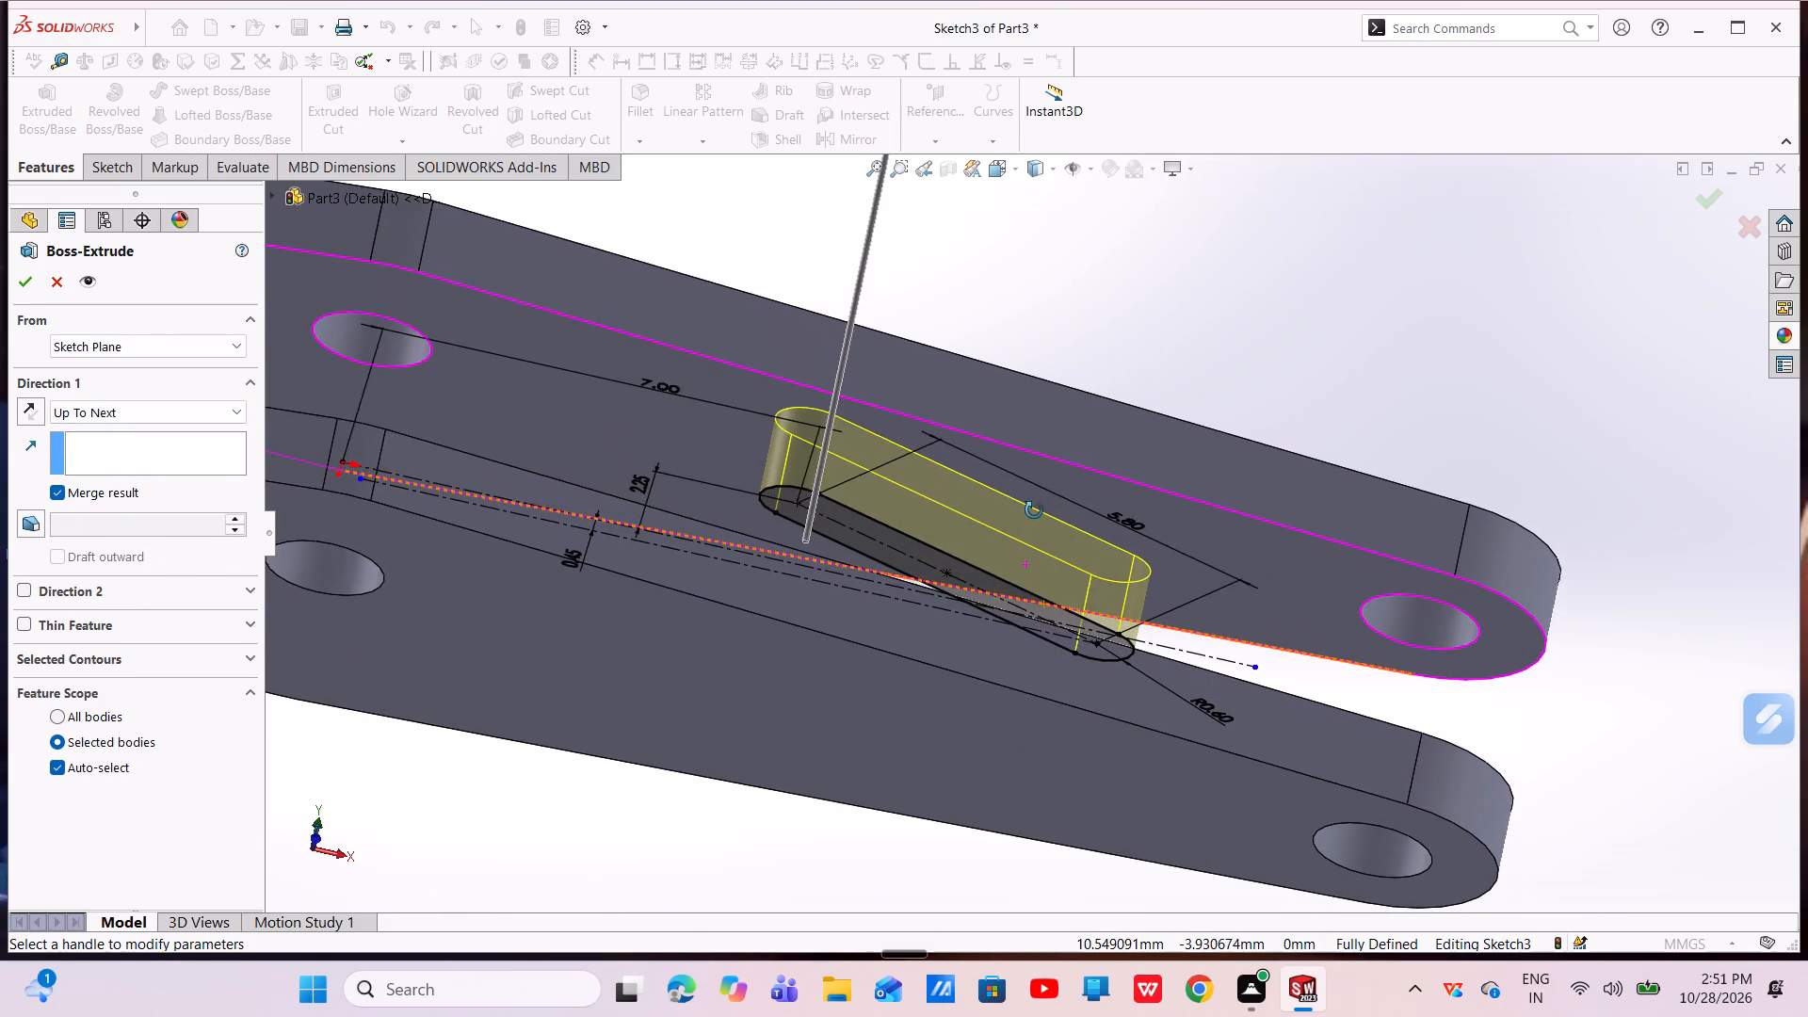
middle_drag(1034, 510, 968, 508)
scroll(954, 533, up, 1)
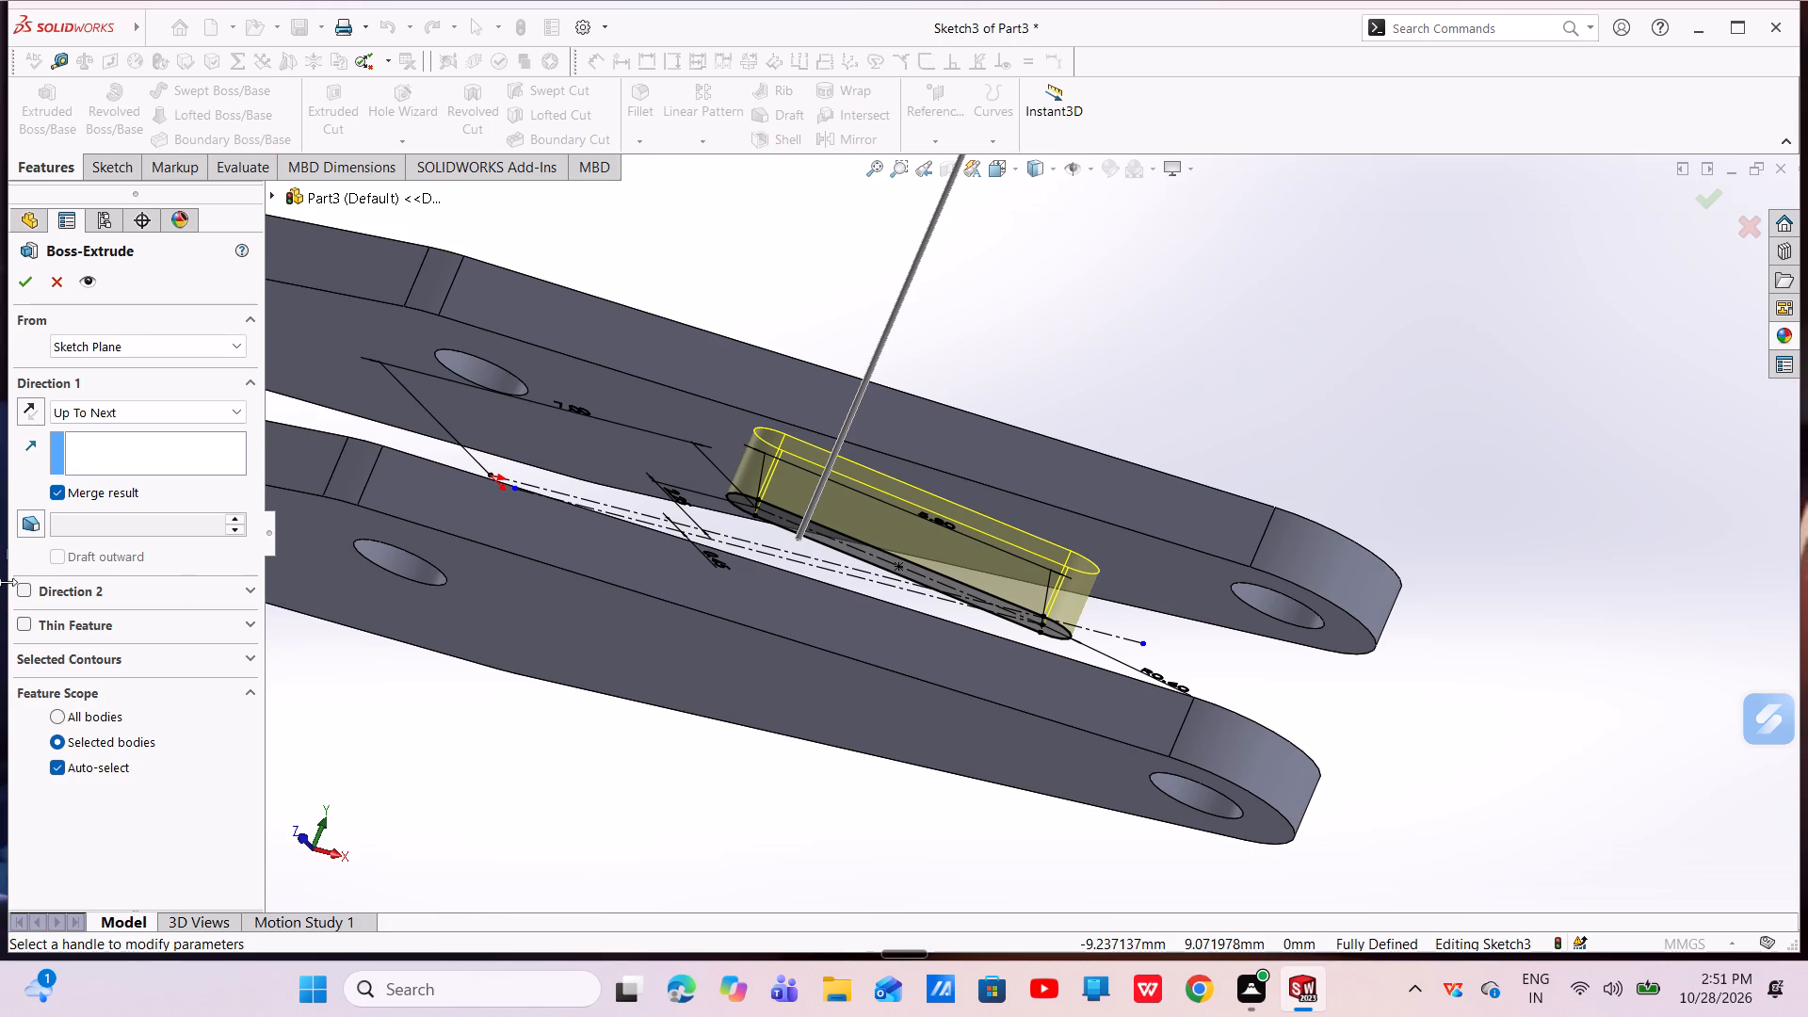
click(22, 586)
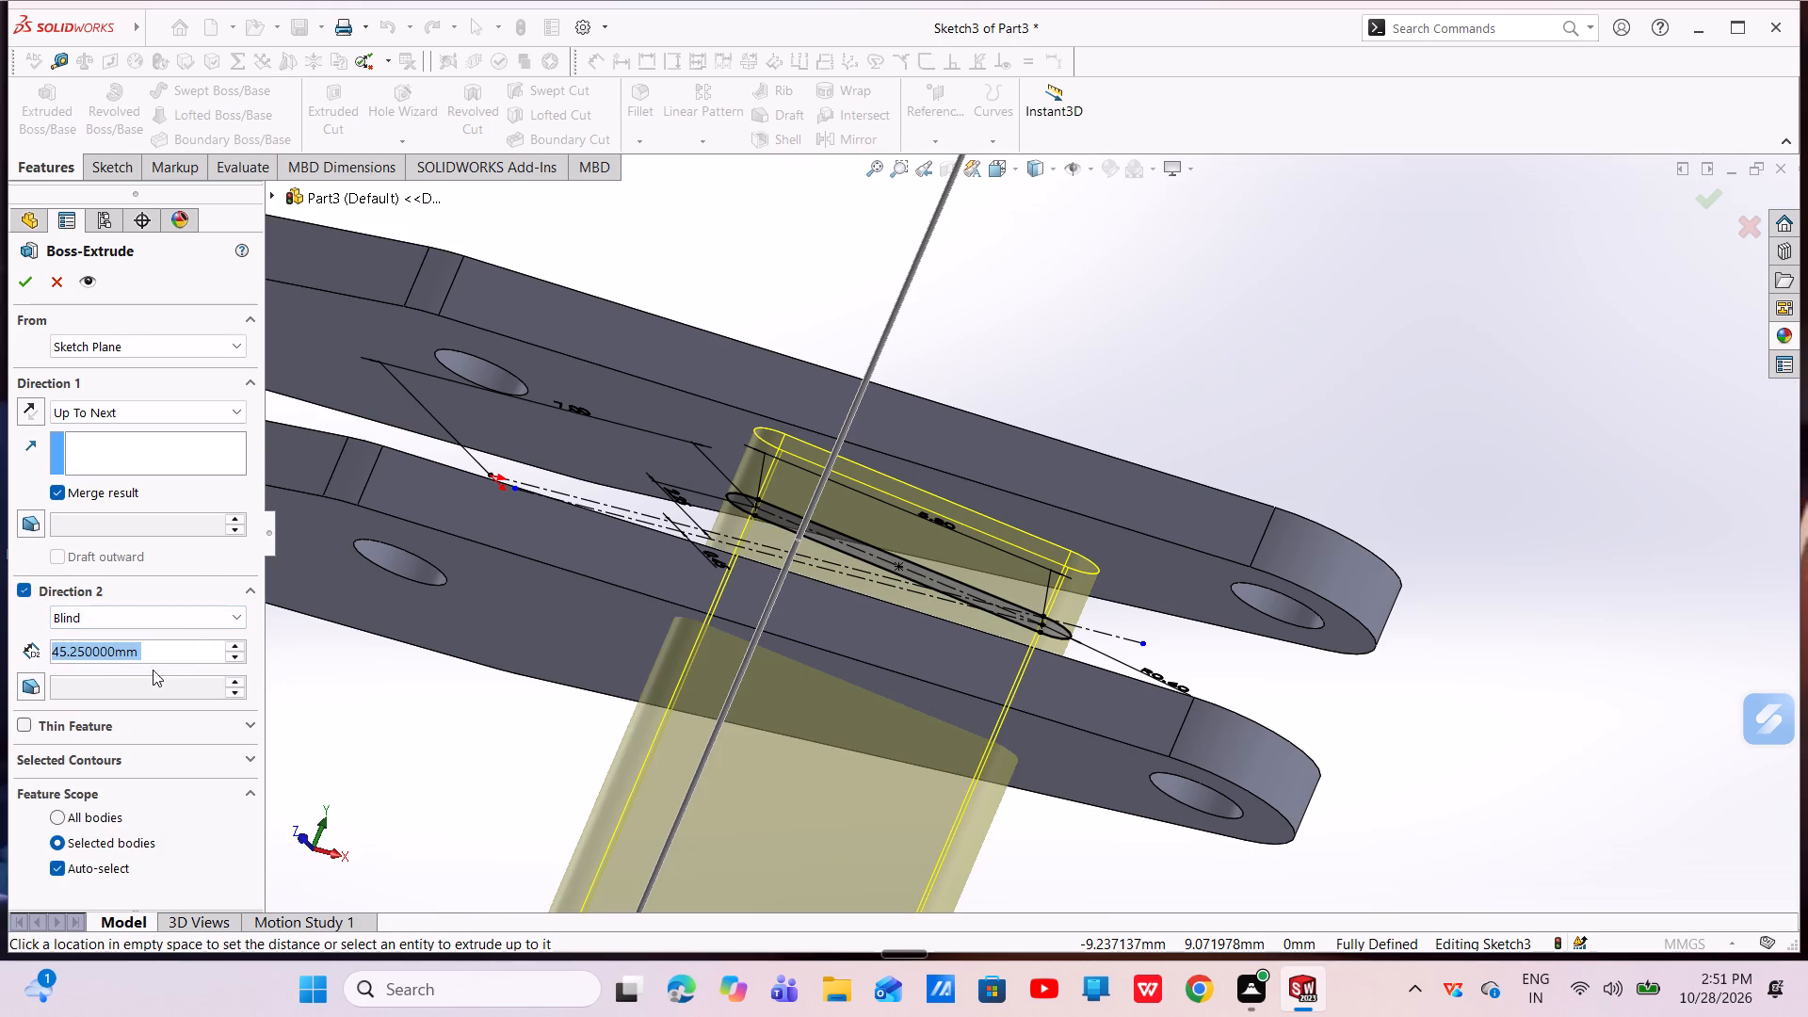
click(188, 618)
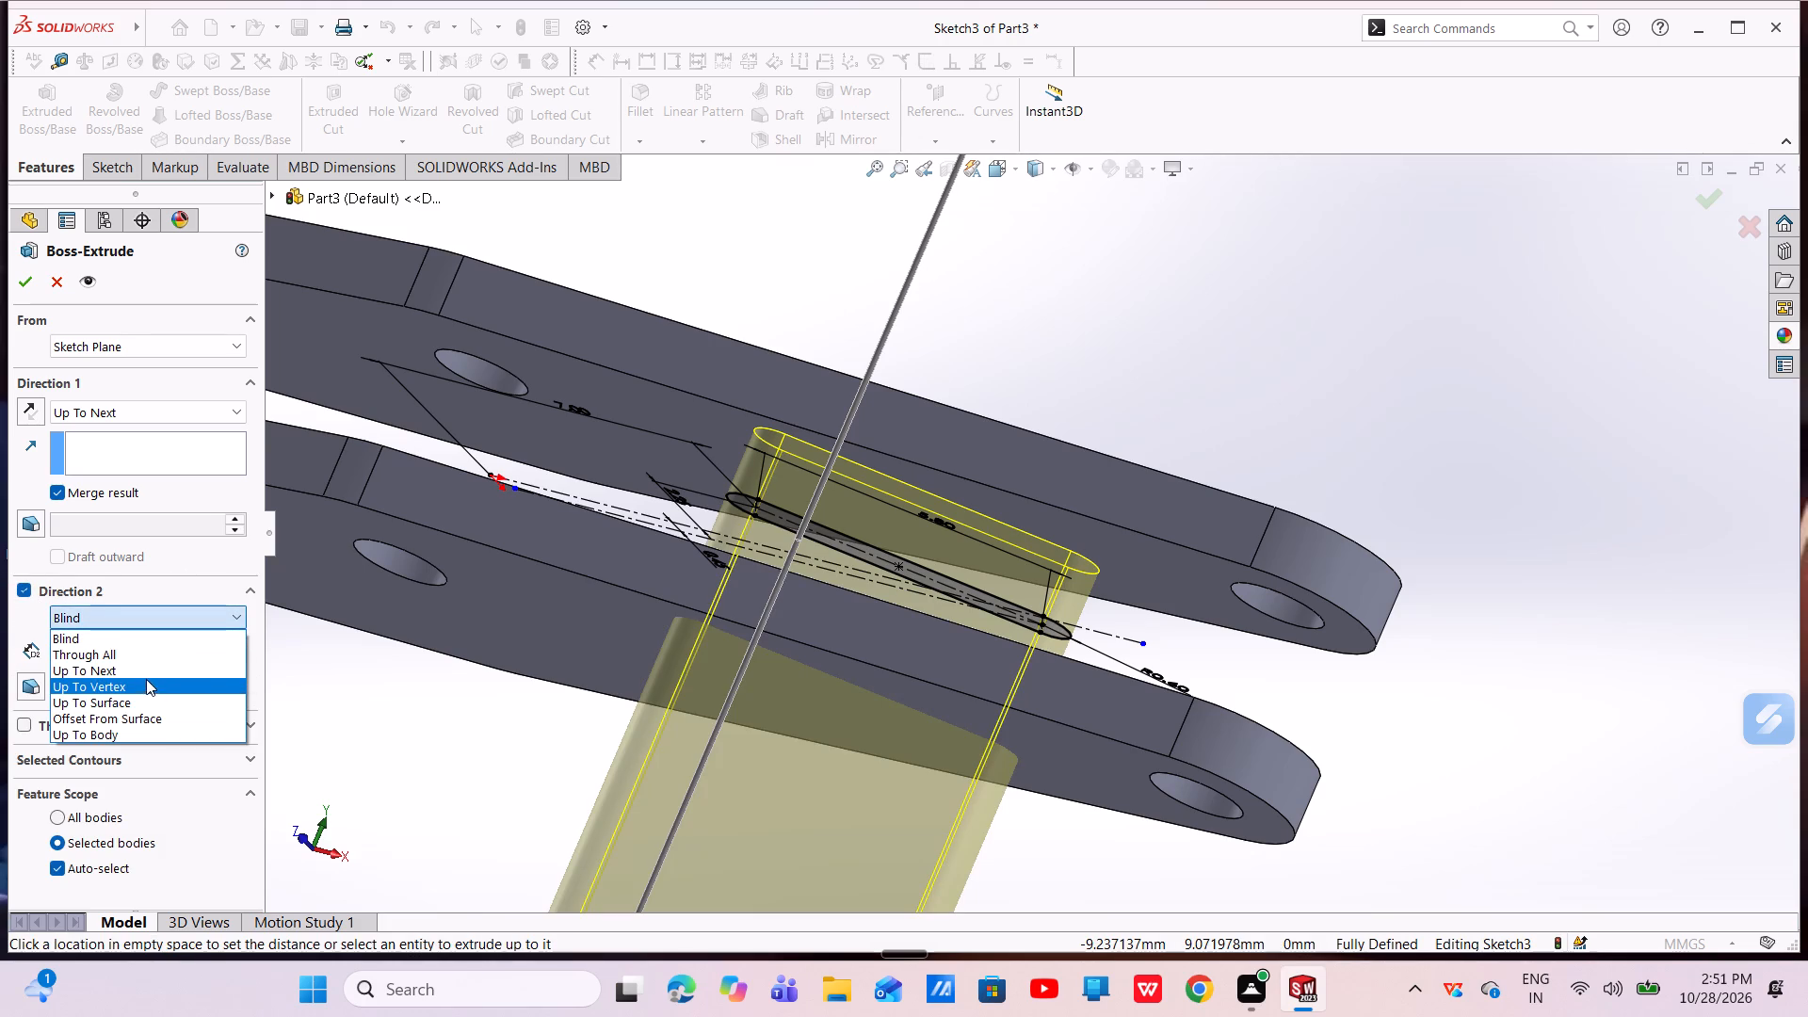
click(153, 667)
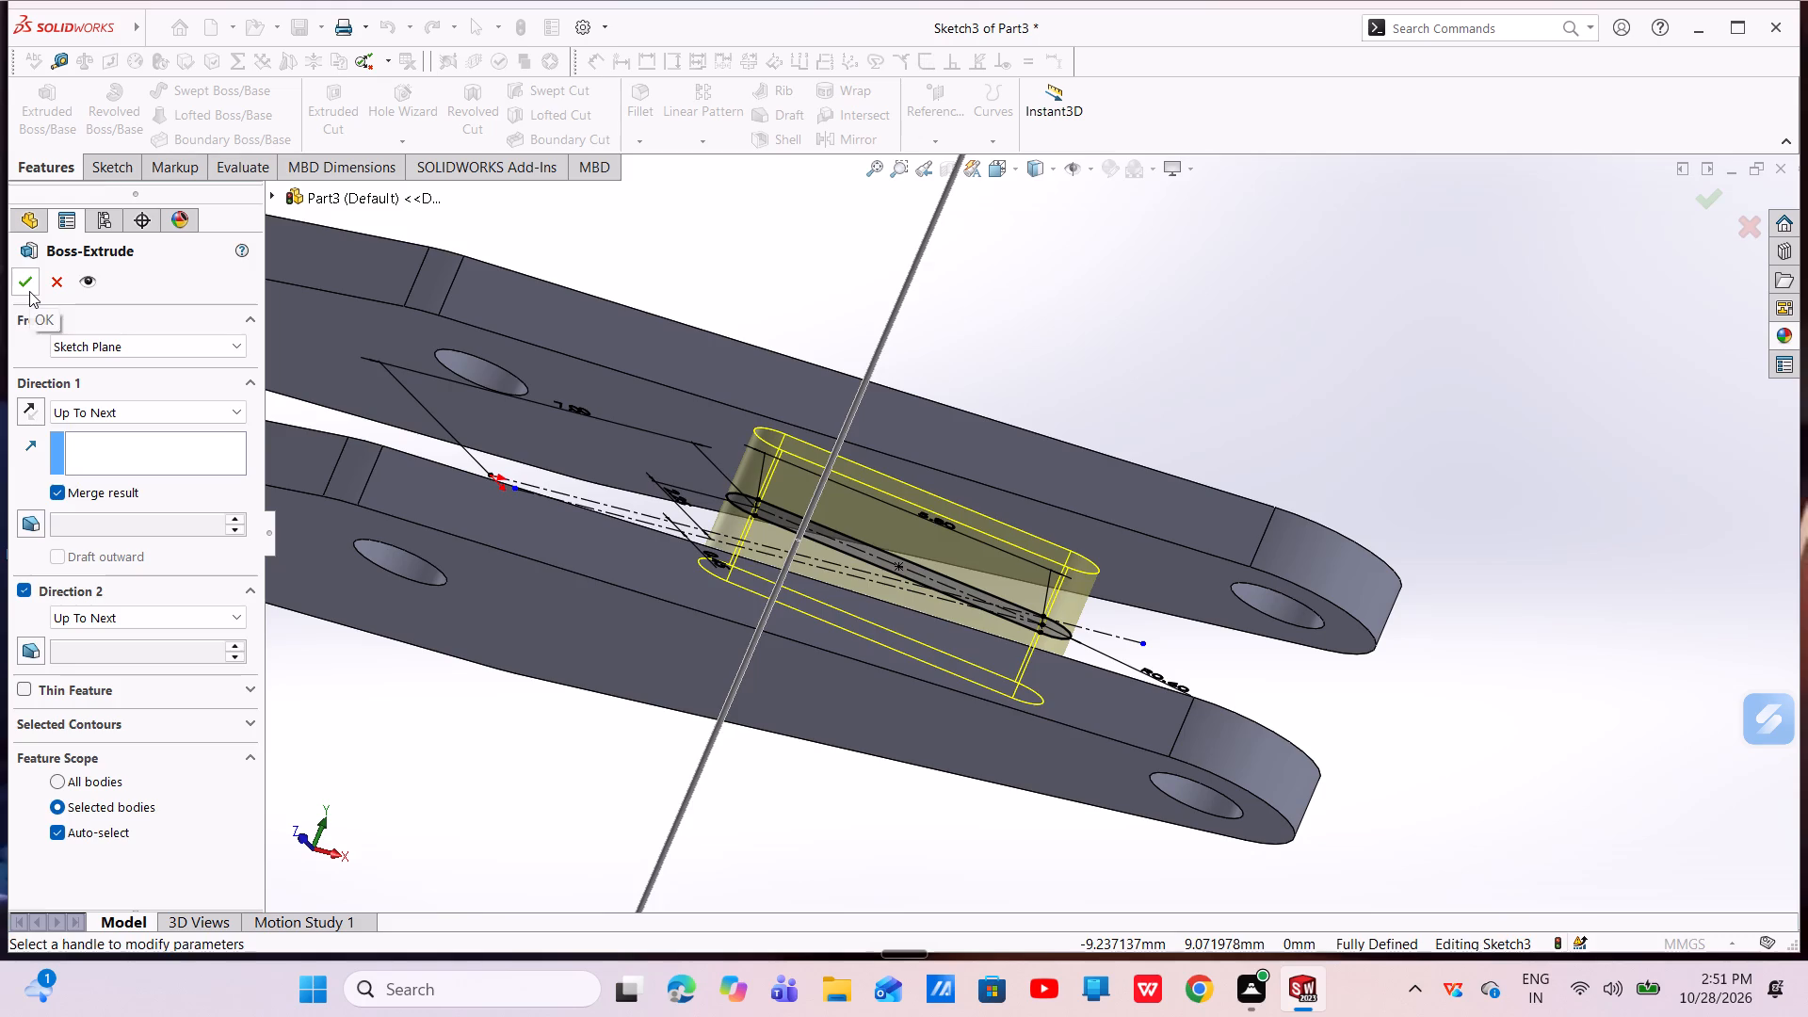
click(29, 291)
Examine the extruded connecting web between the two plates from several angles.
scroll(906, 561, down, 5)
scroll(925, 558, up, 5)
middle_drag(912, 521, 975, 515)
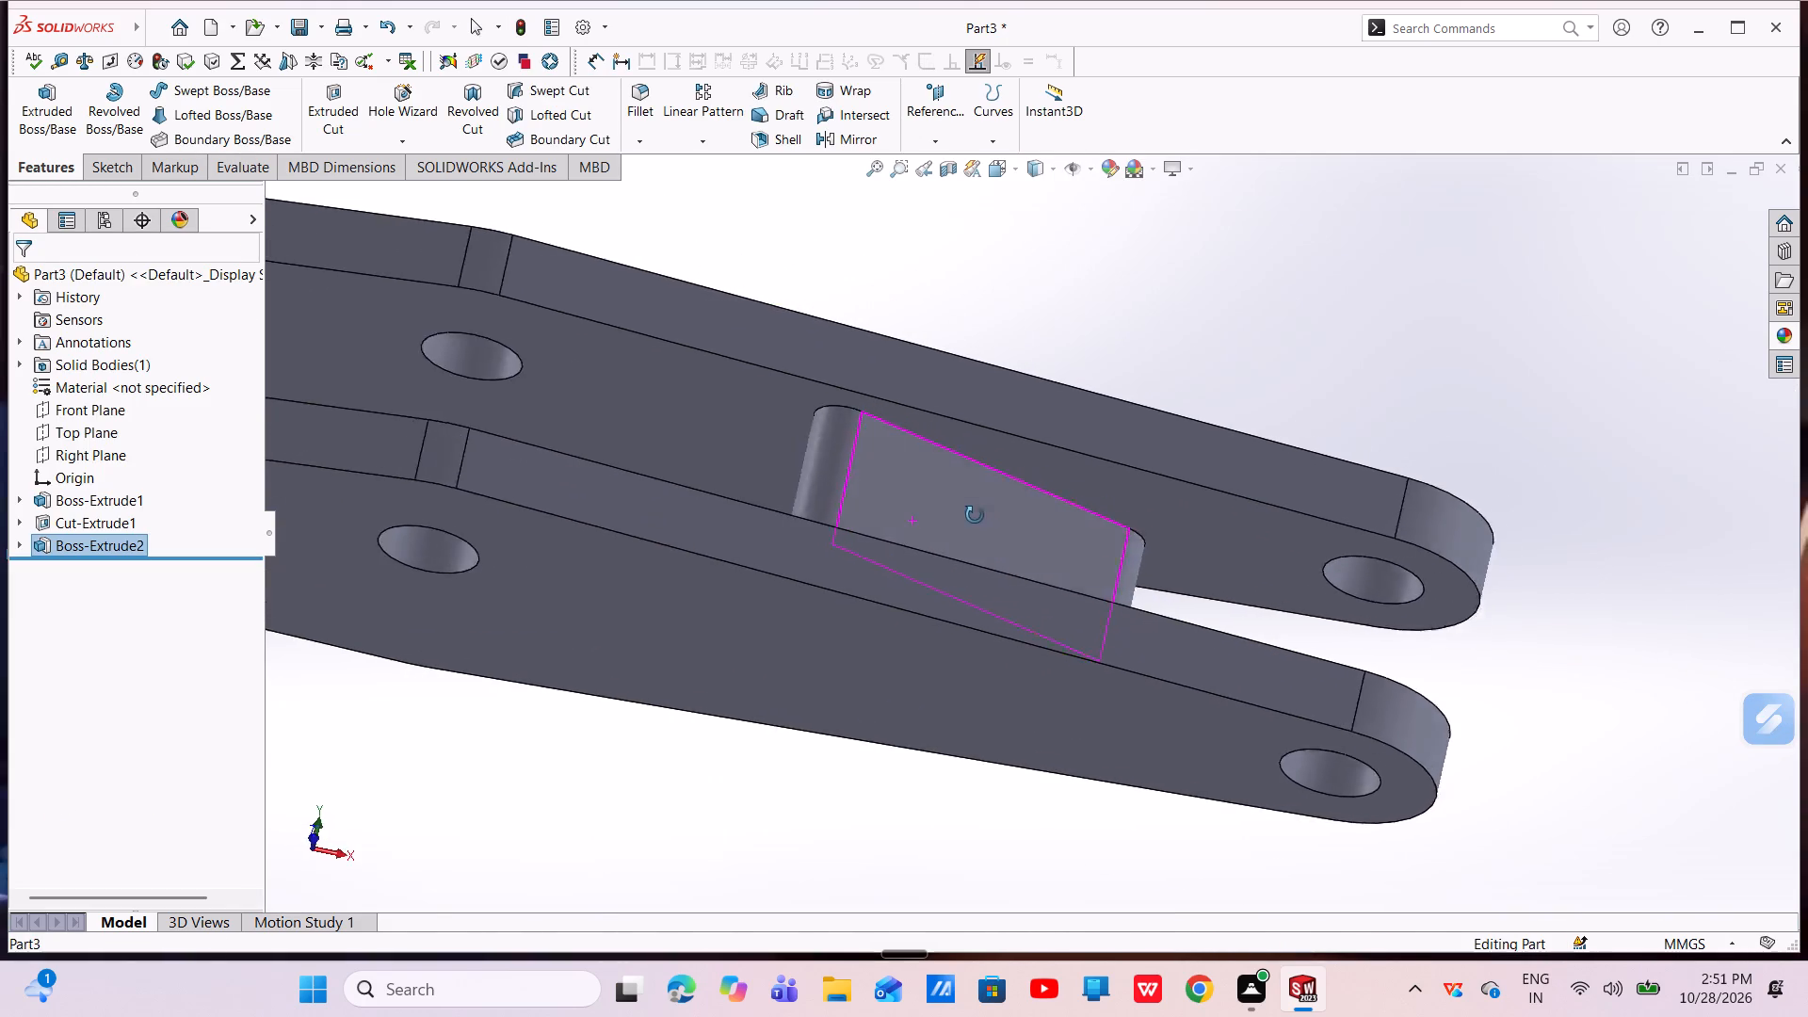
middle_drag(975, 515, 1033, 555)
scroll(950, 559, up, 4)
middle_drag(926, 480, 996, 545)
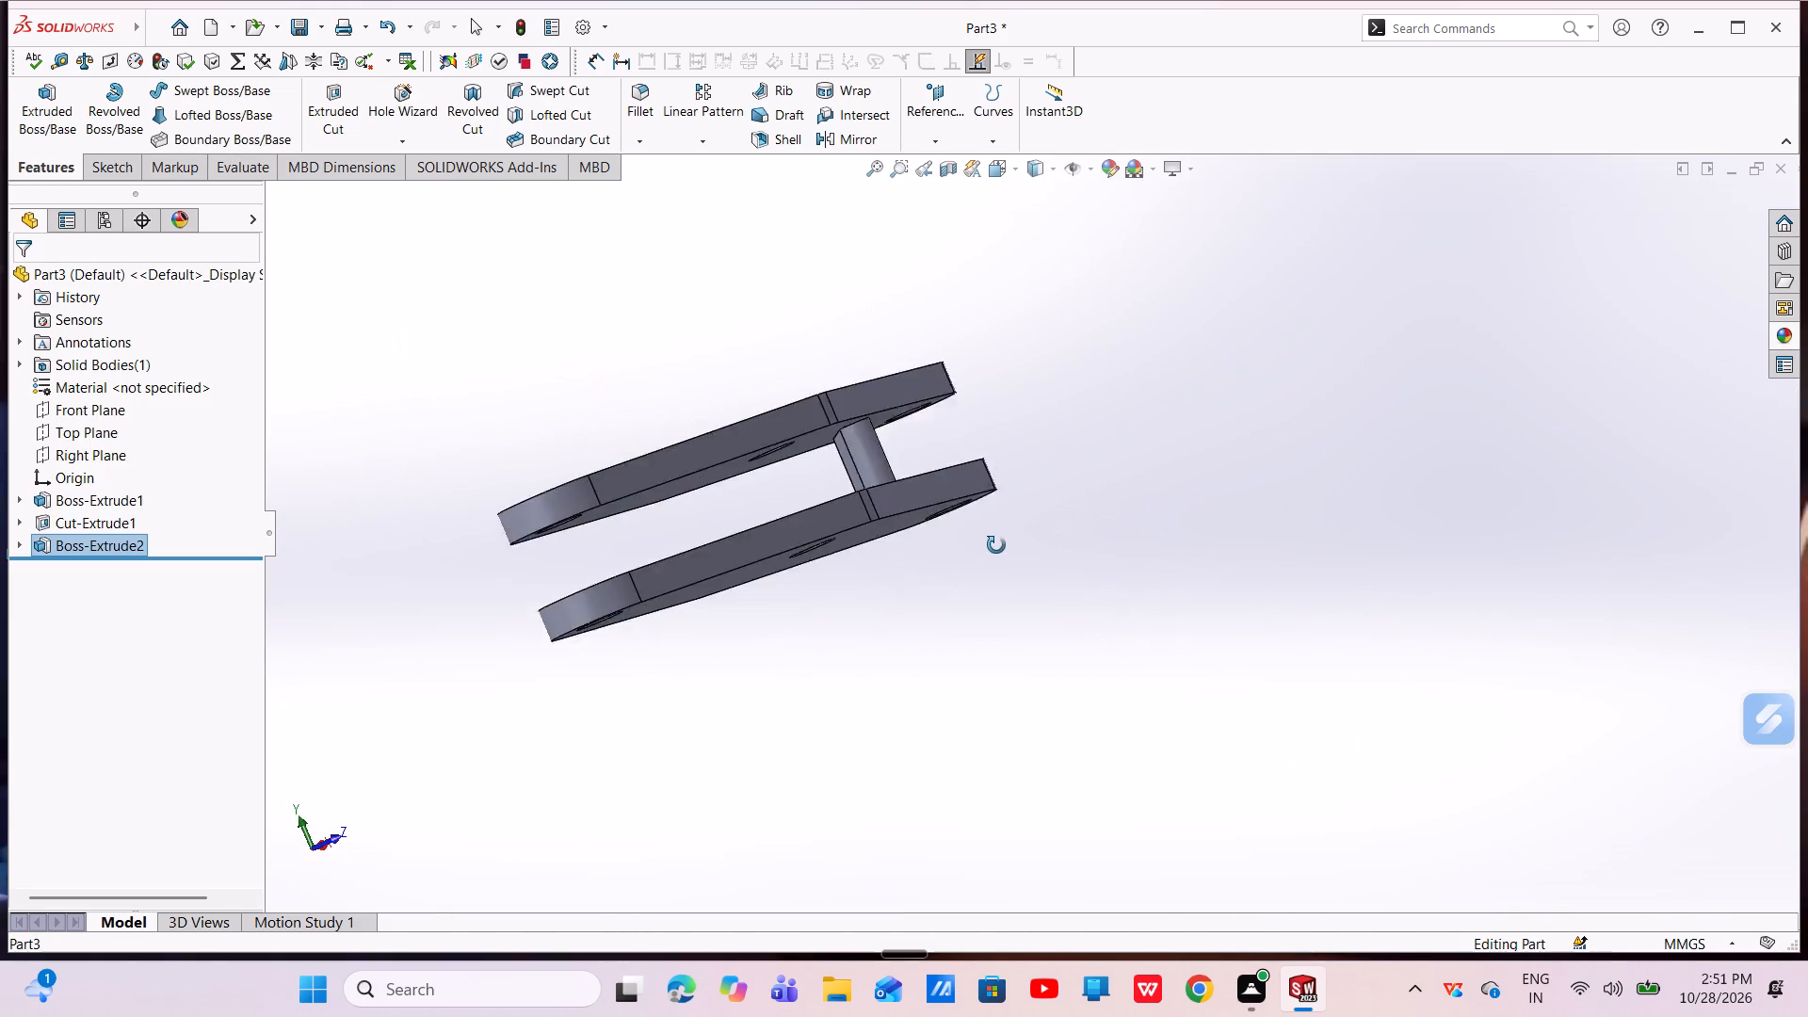
middle_drag(996, 545, 969, 538)
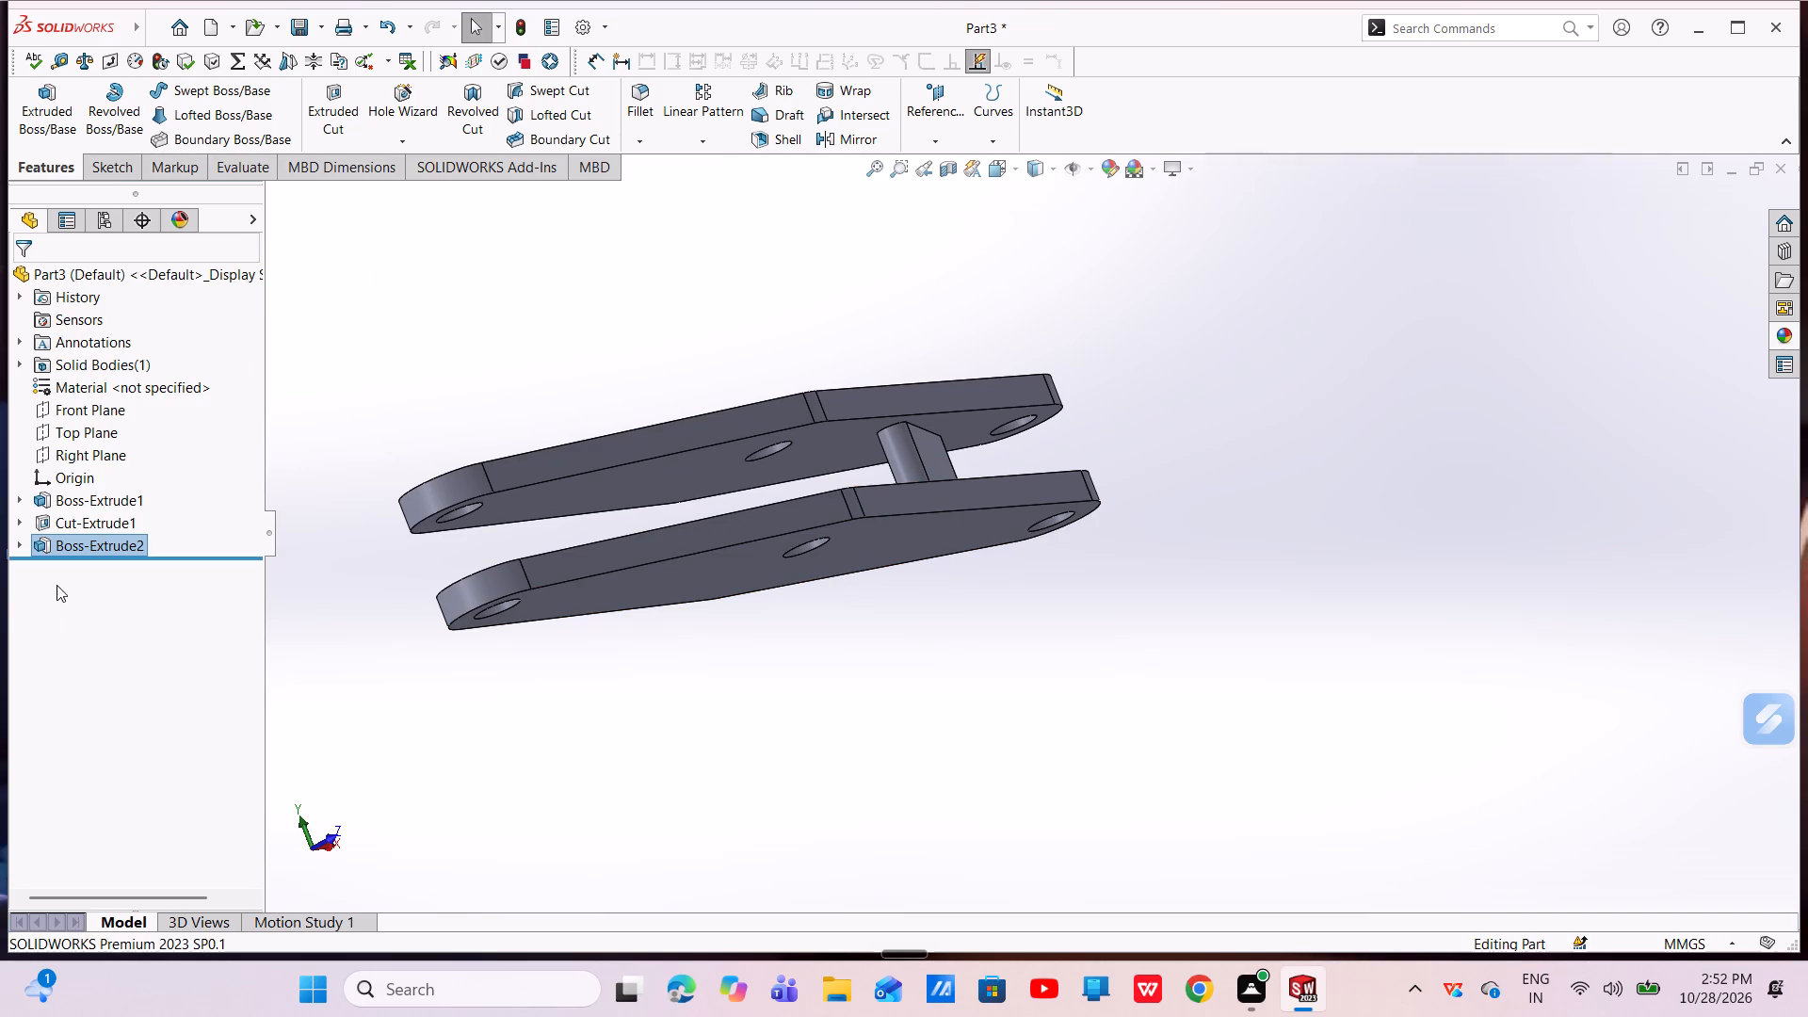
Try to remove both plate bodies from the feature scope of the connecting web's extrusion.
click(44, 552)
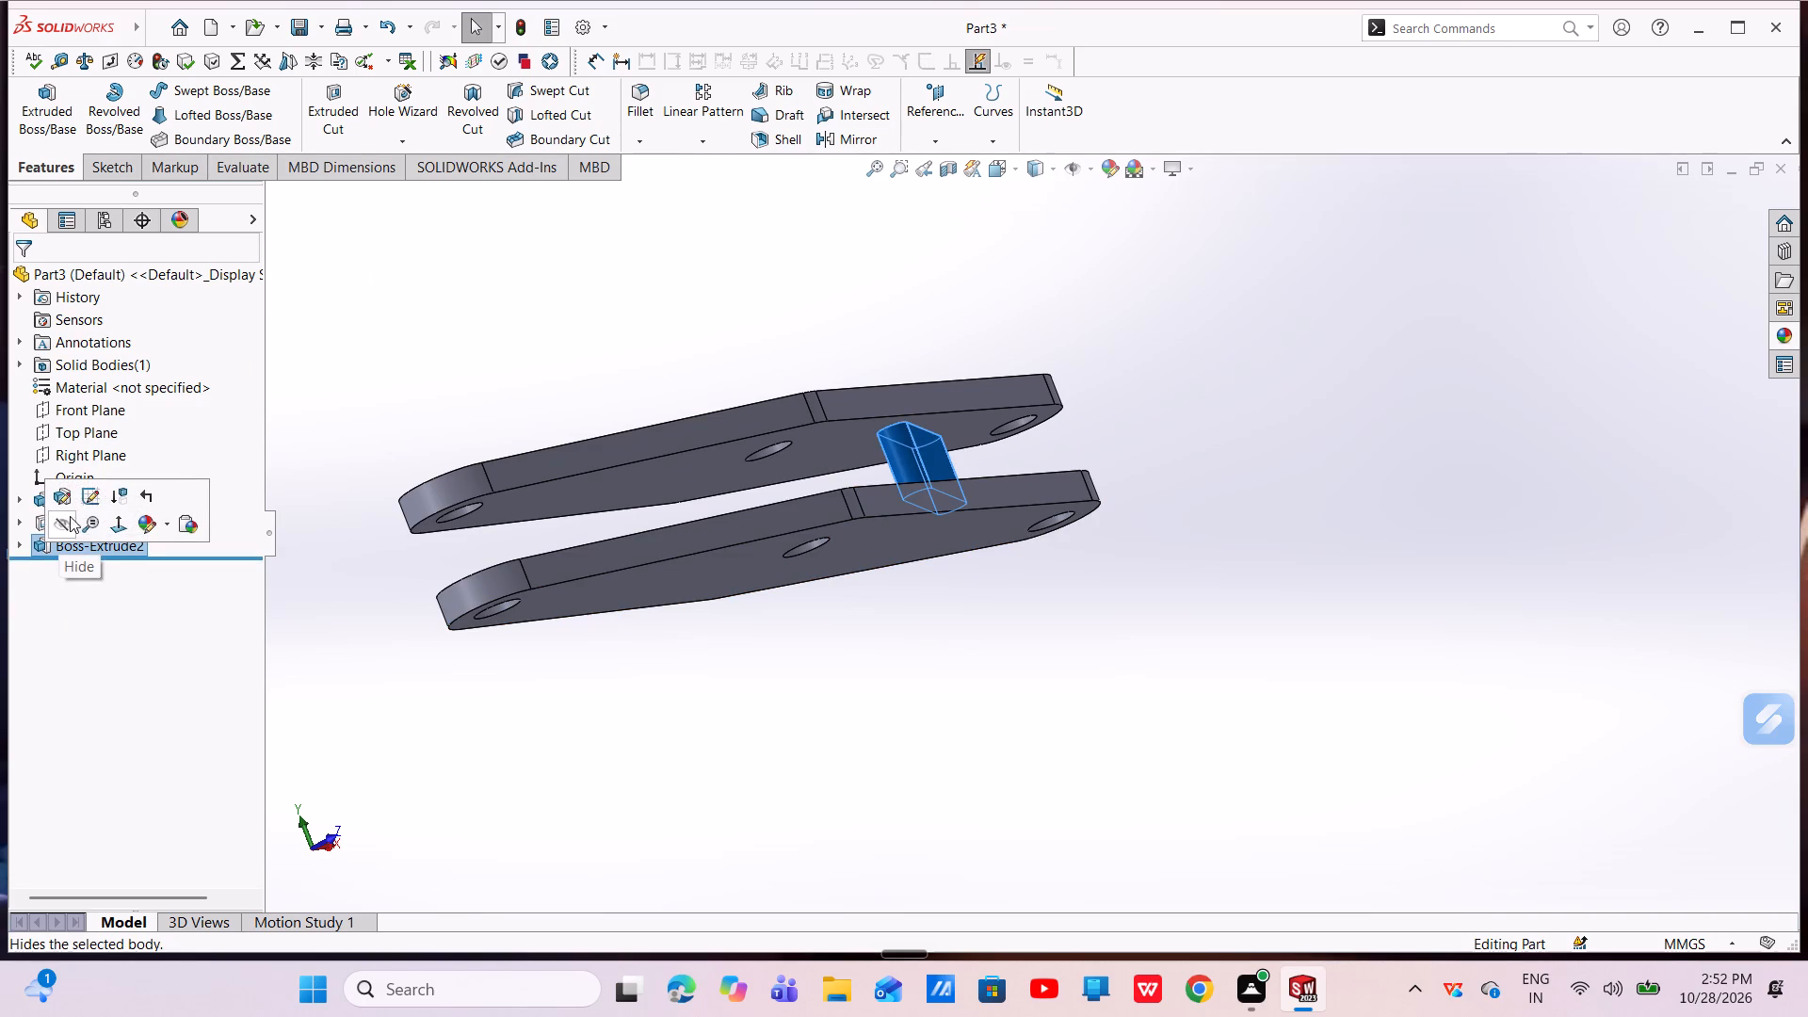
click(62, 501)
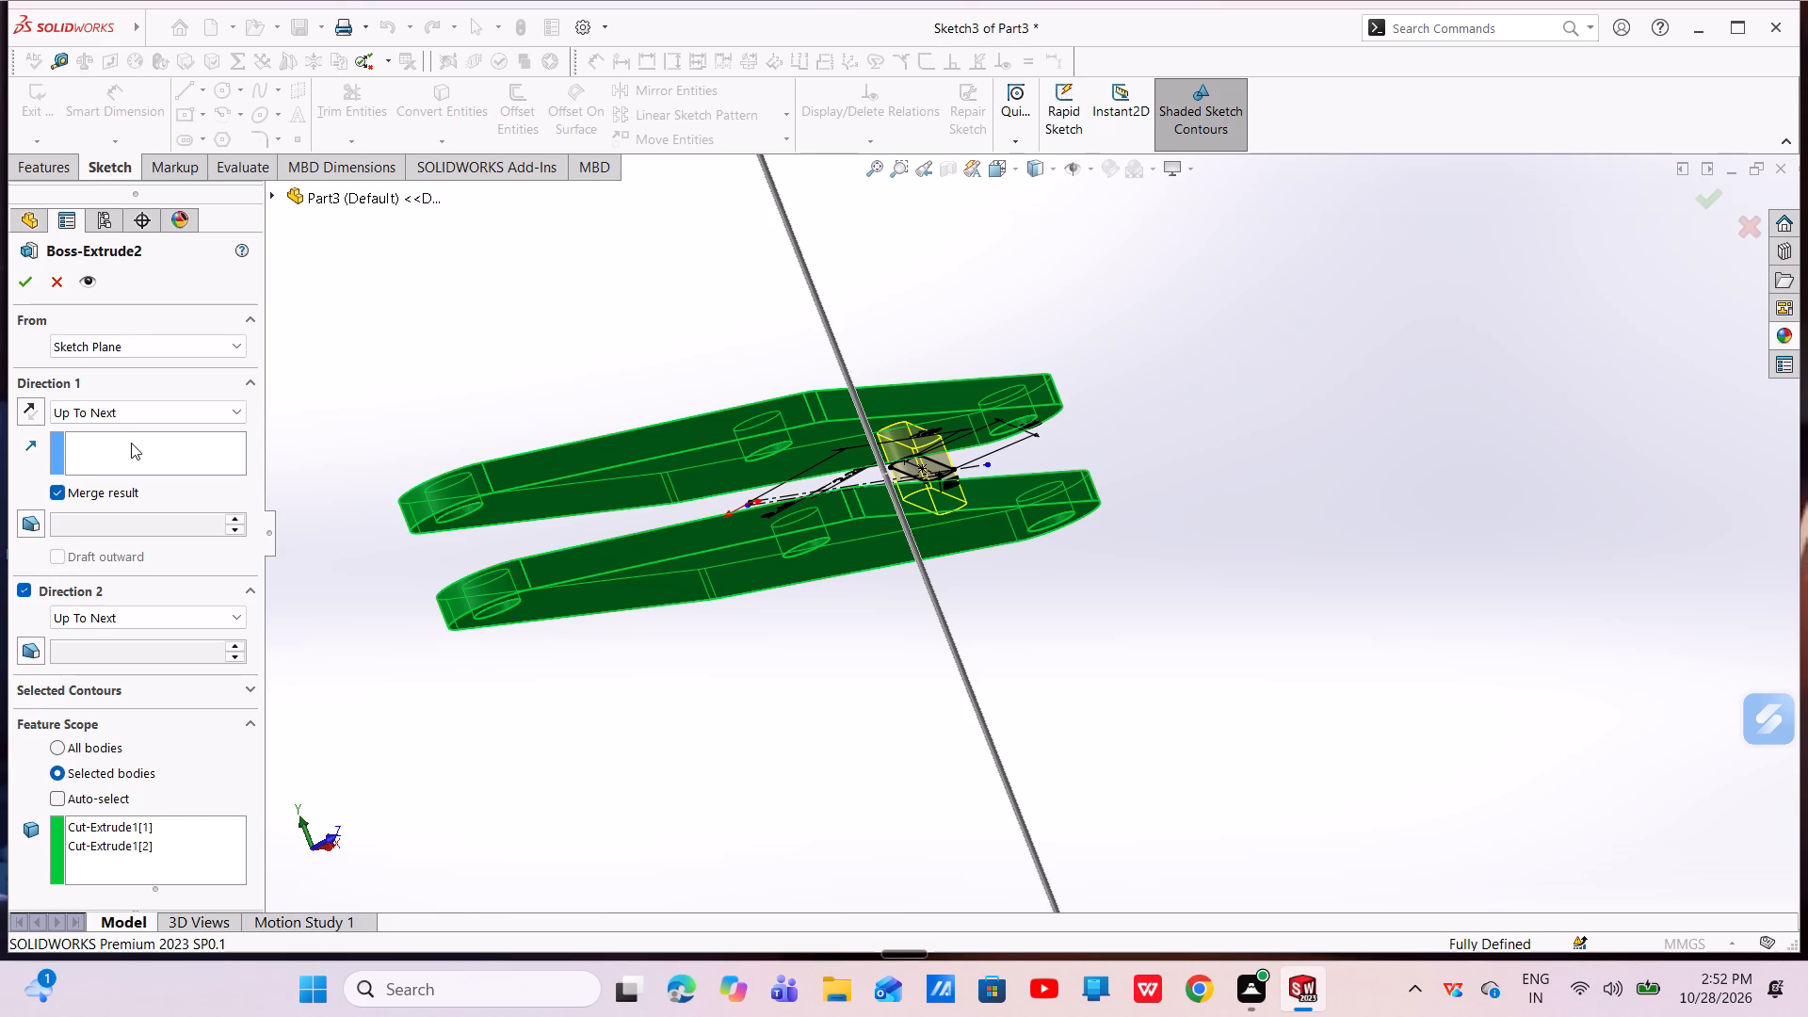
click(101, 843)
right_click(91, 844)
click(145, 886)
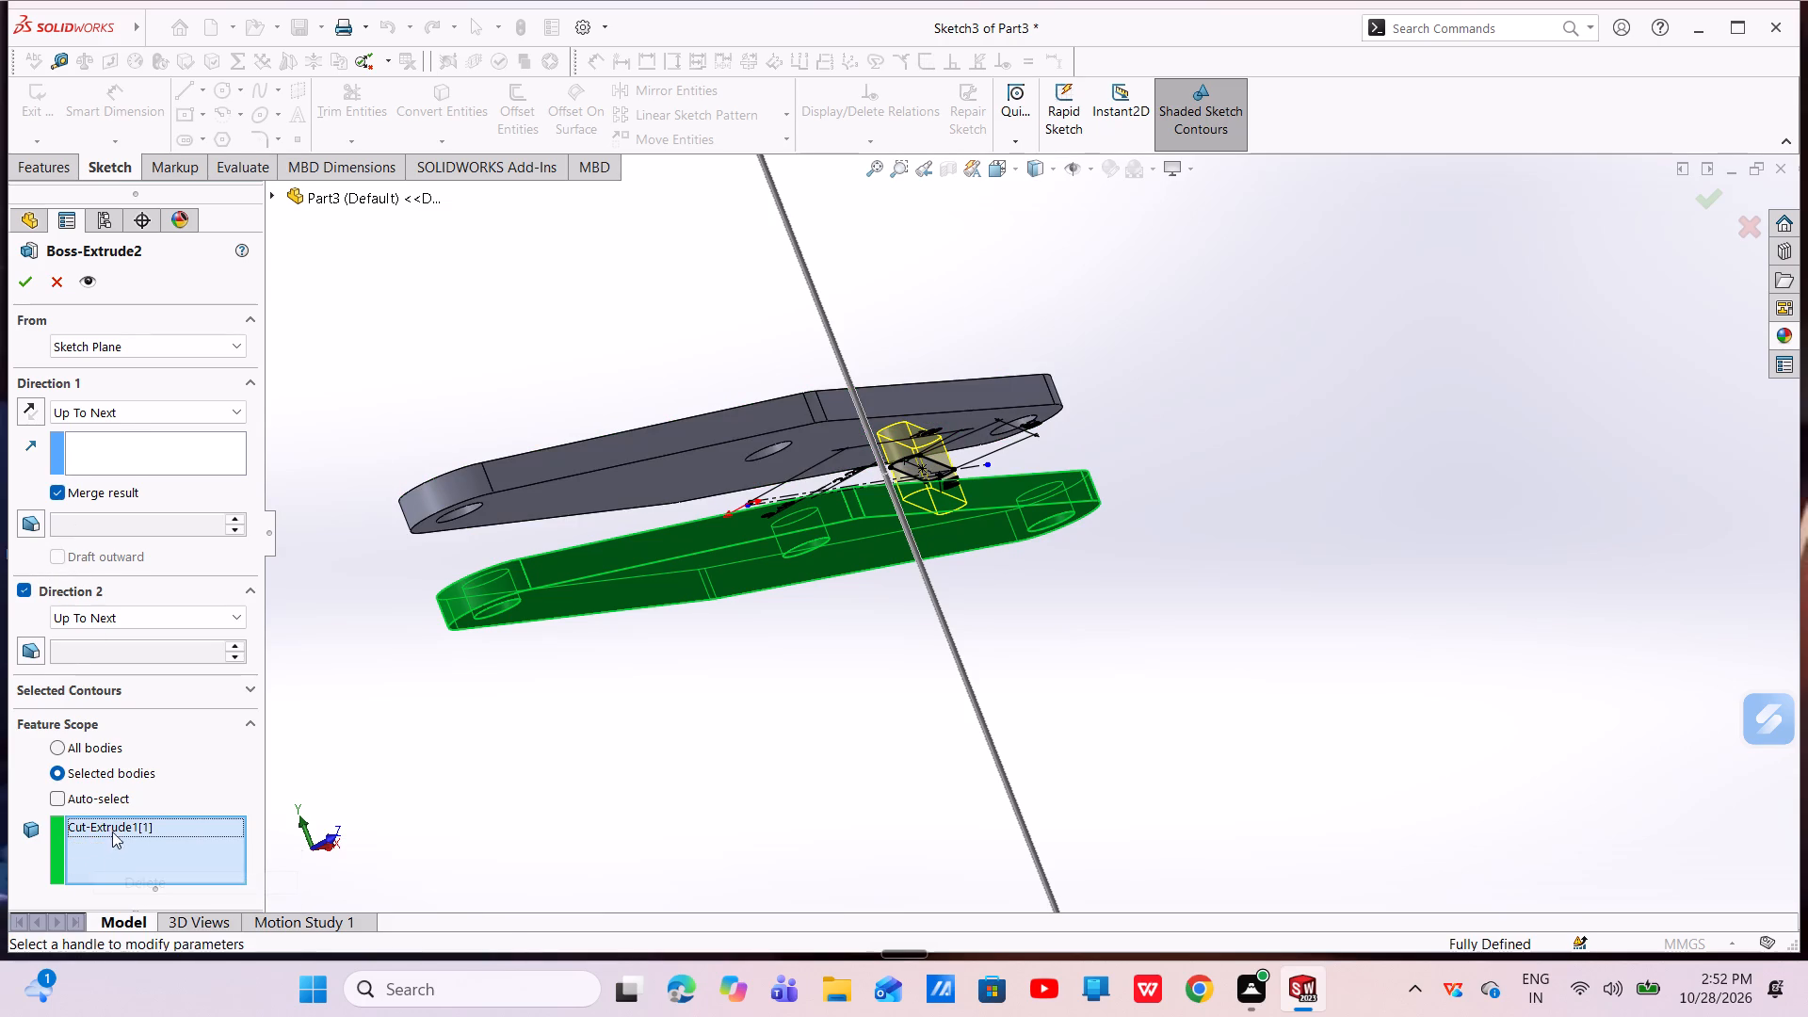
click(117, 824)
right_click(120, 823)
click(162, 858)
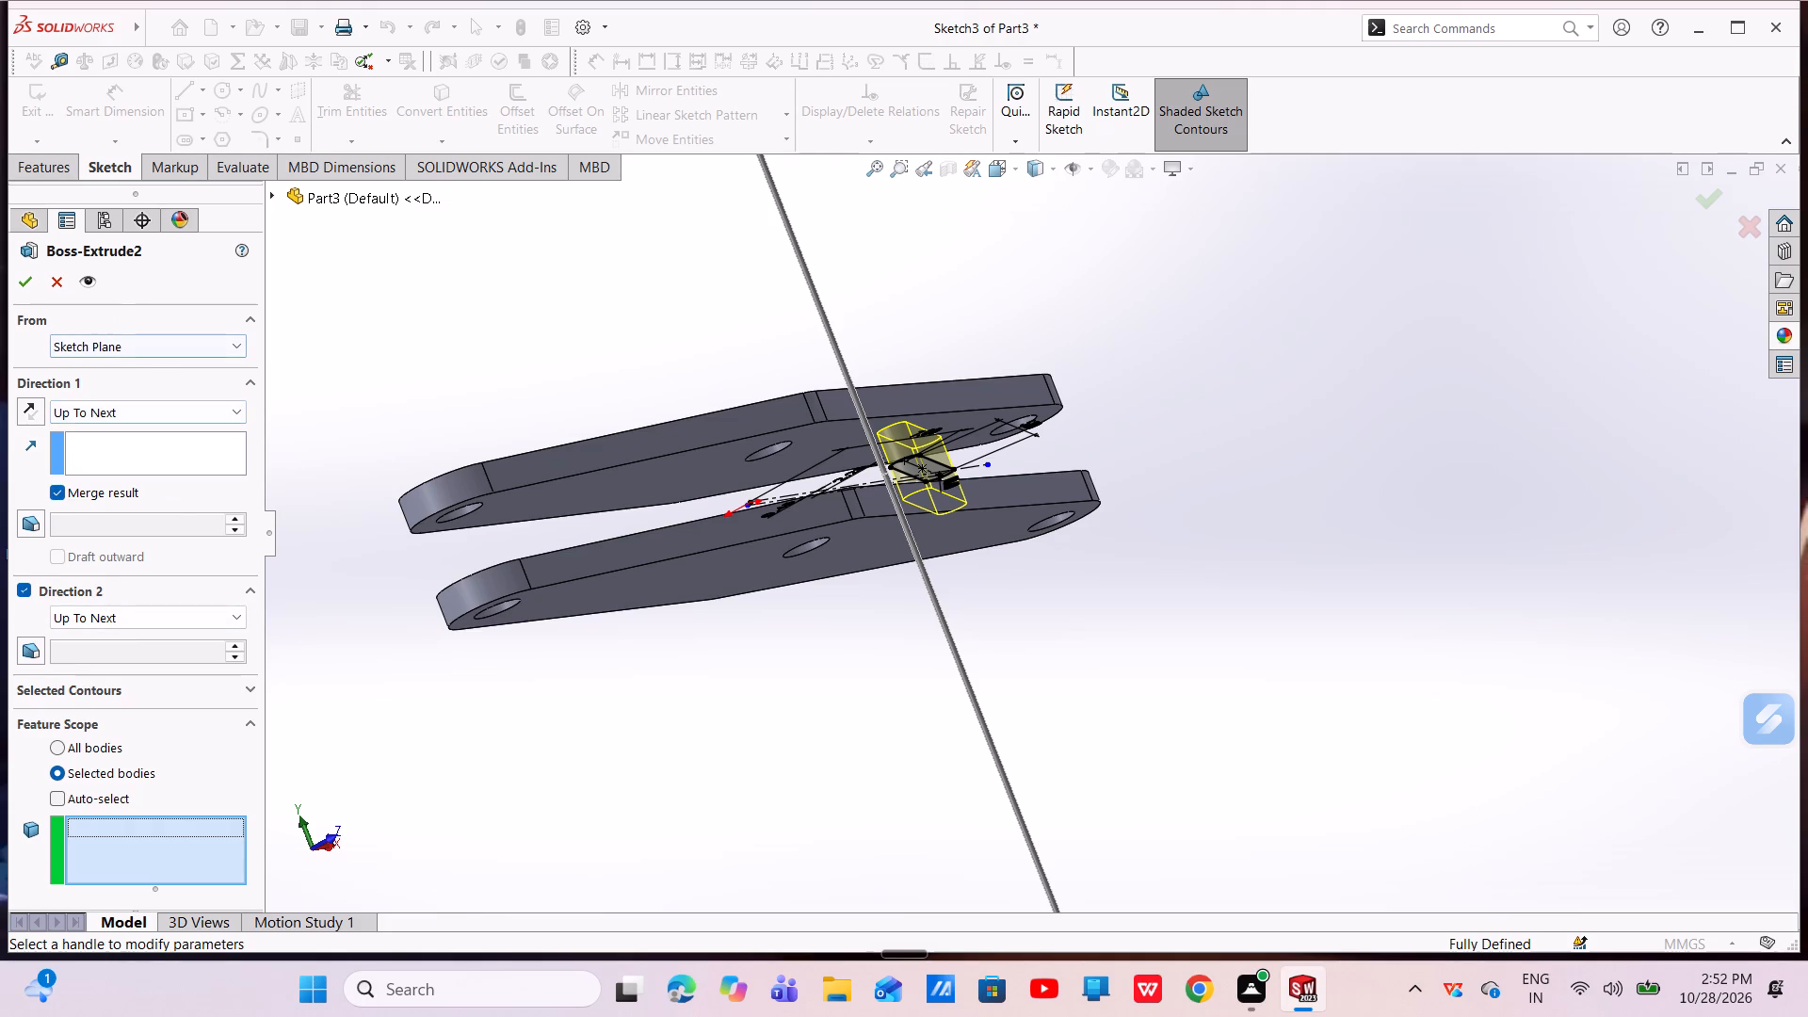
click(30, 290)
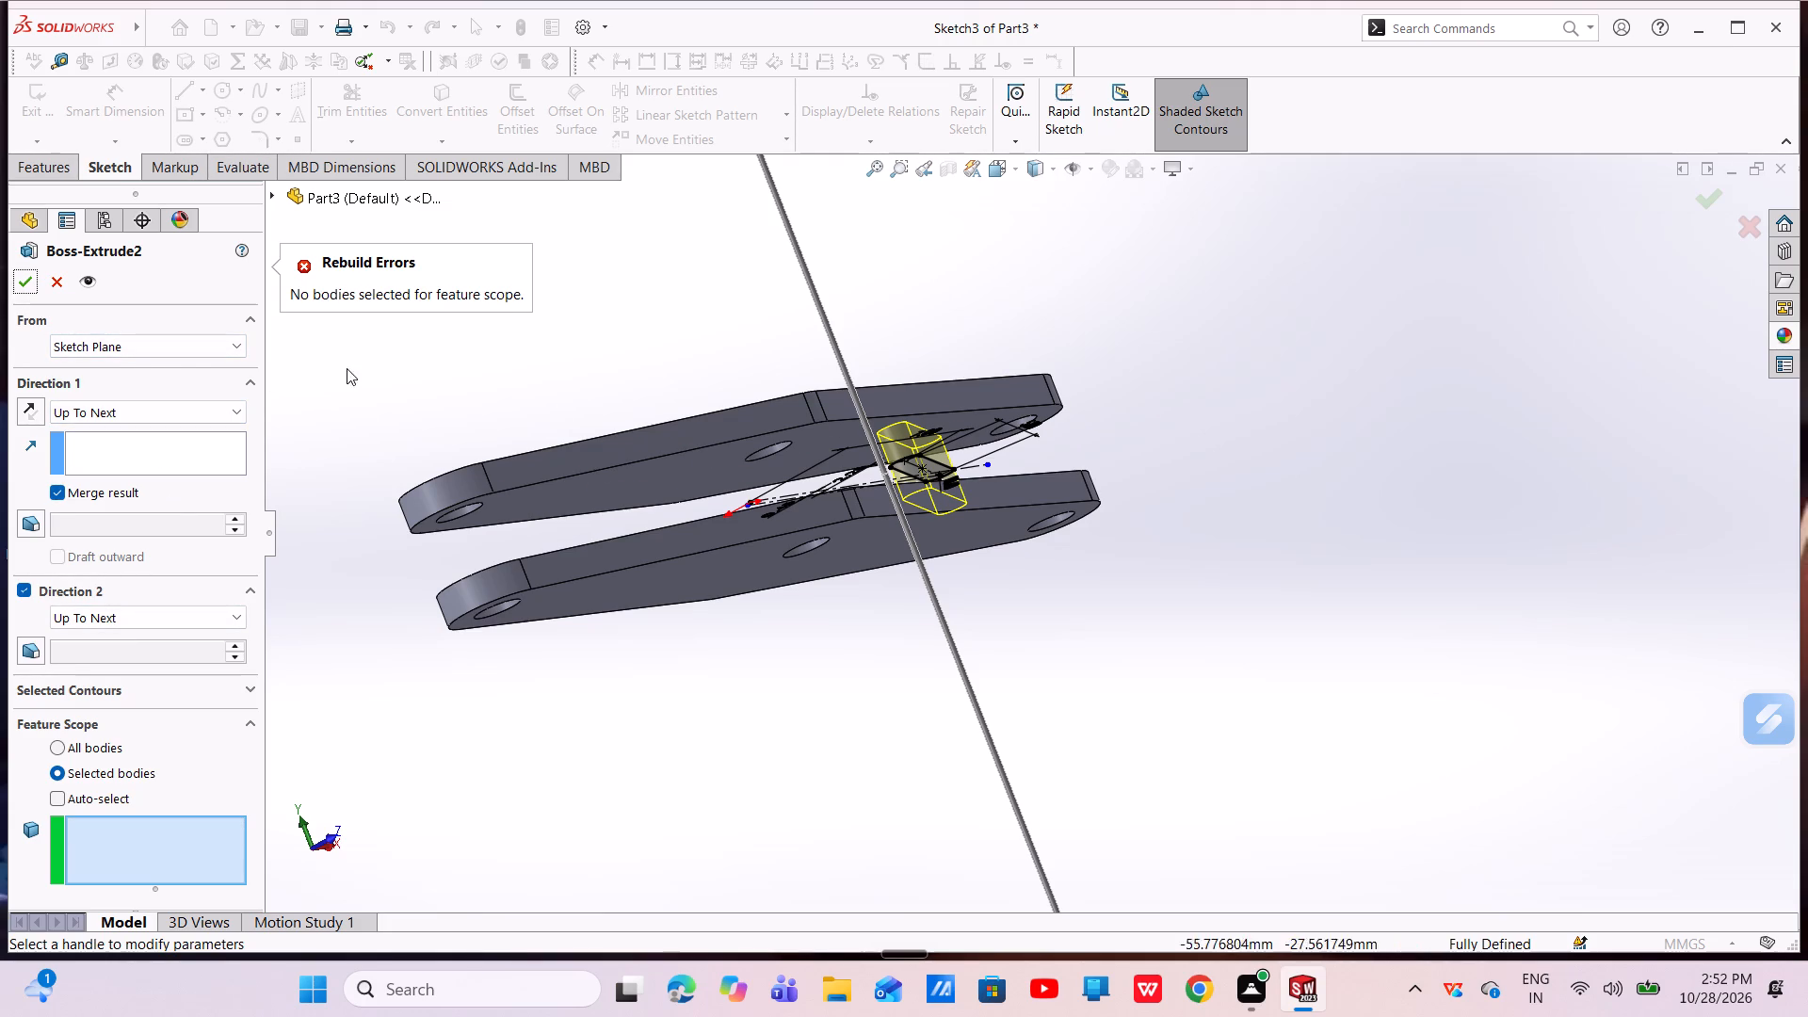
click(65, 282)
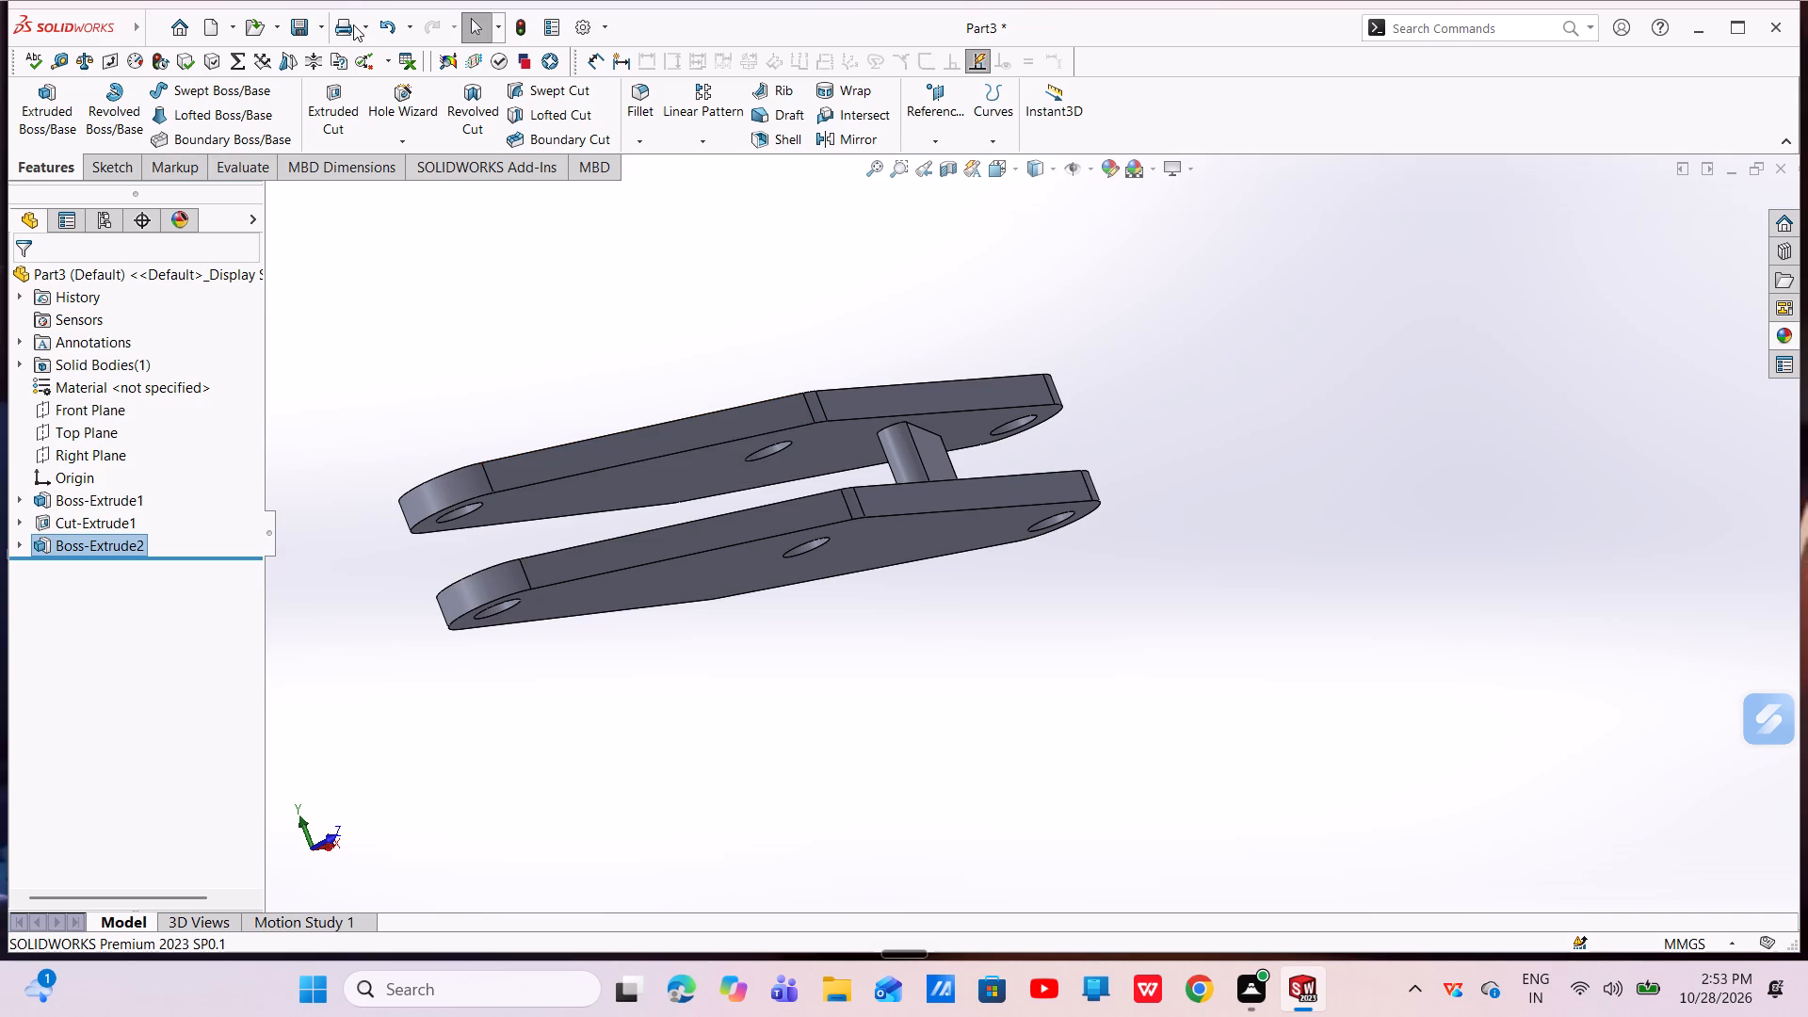
Save the part as Rocker Arm in New folder on the Desktop.
click(308, 34)
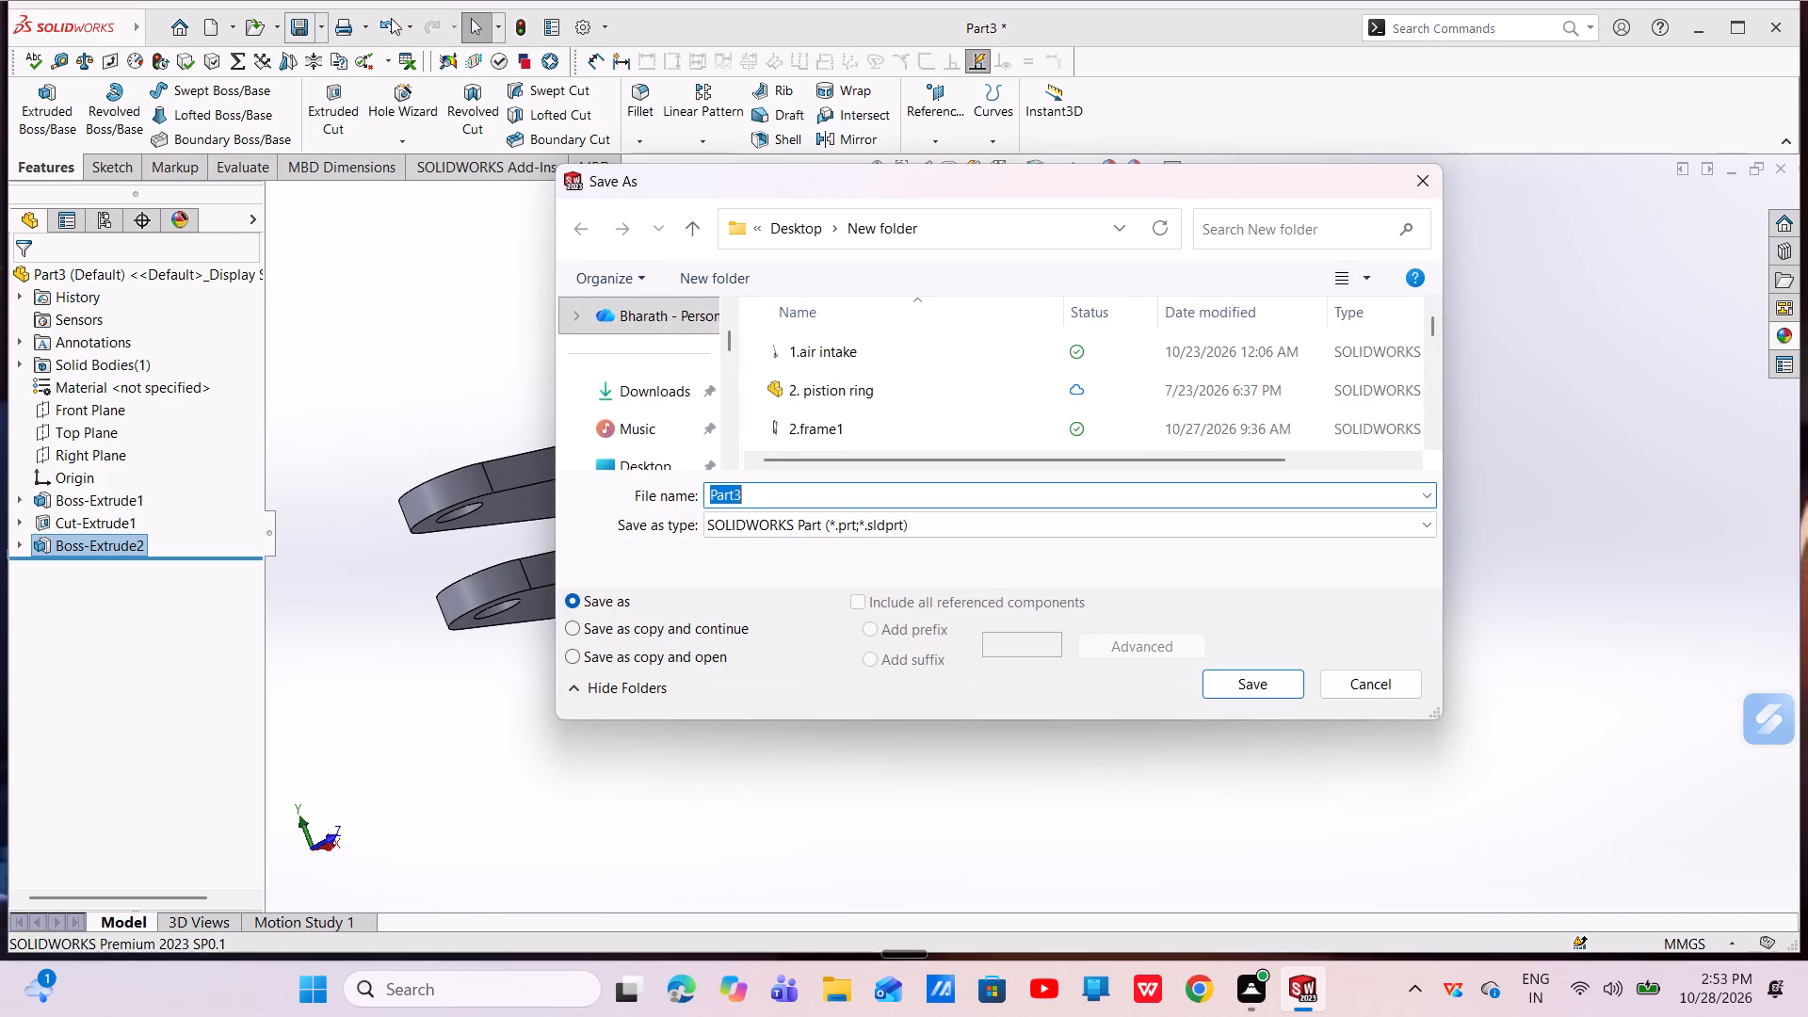
key(BackSpace)
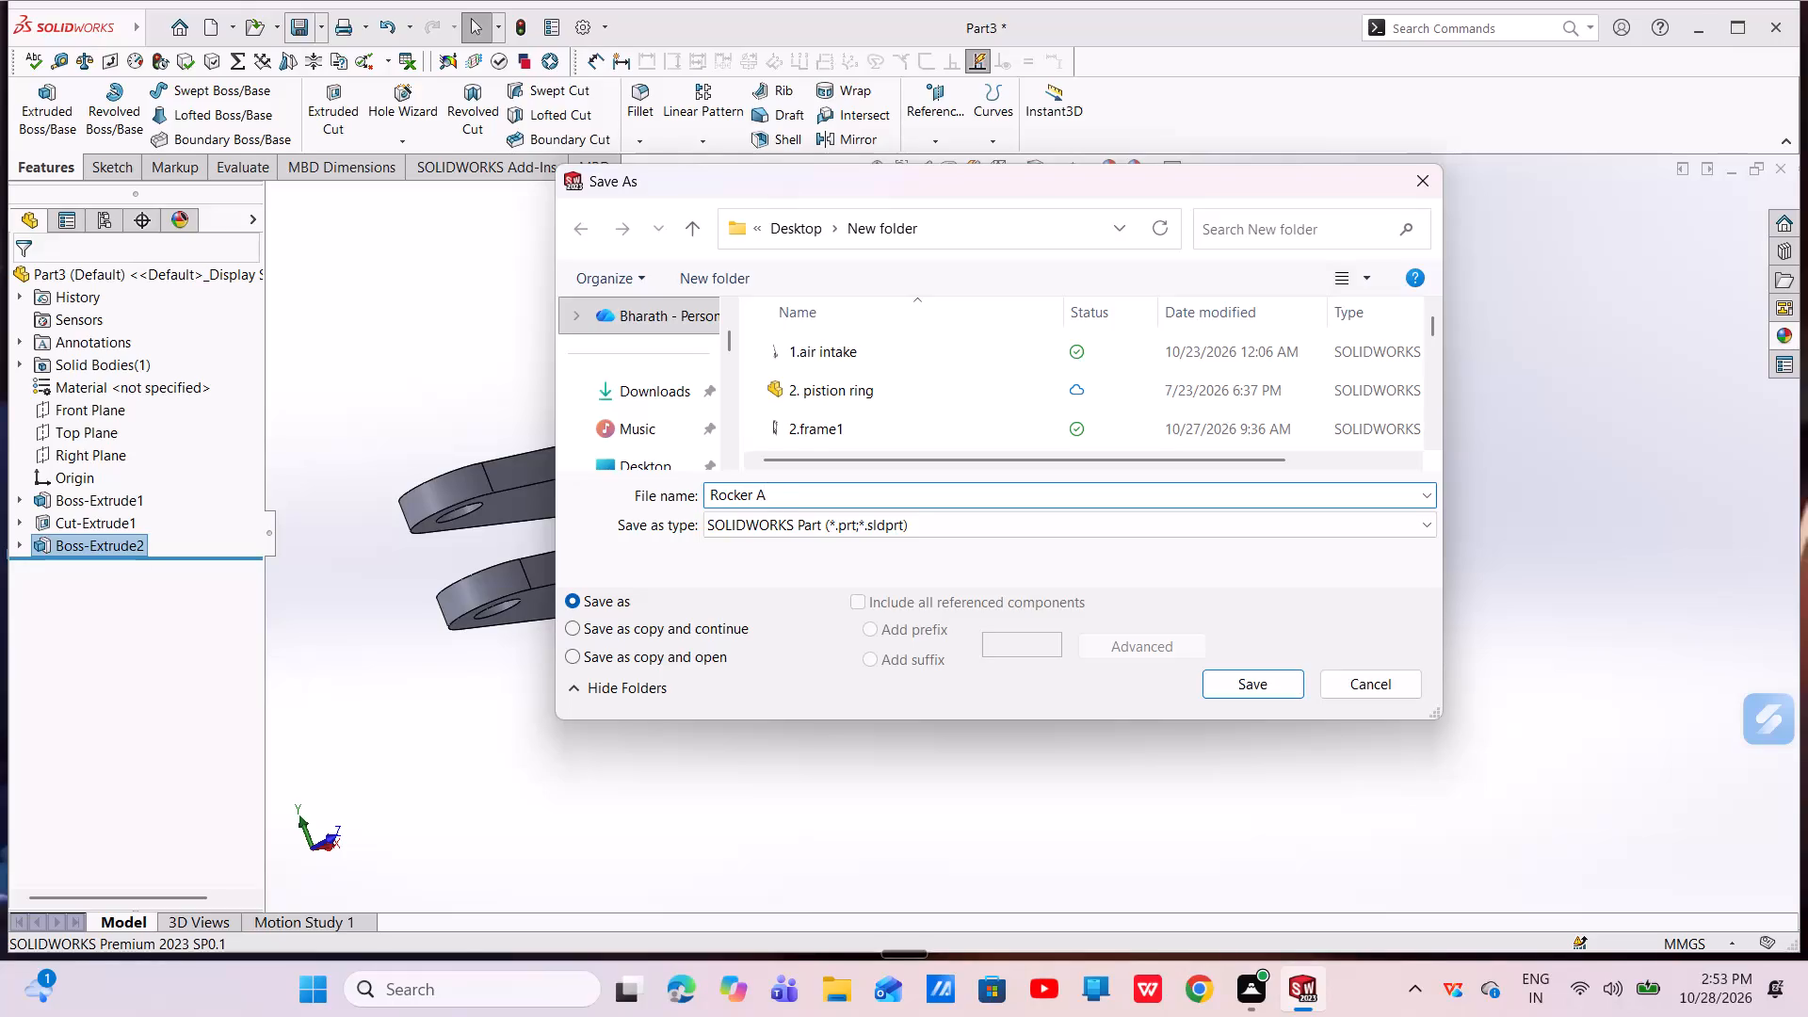
text(rm)
key(Return)
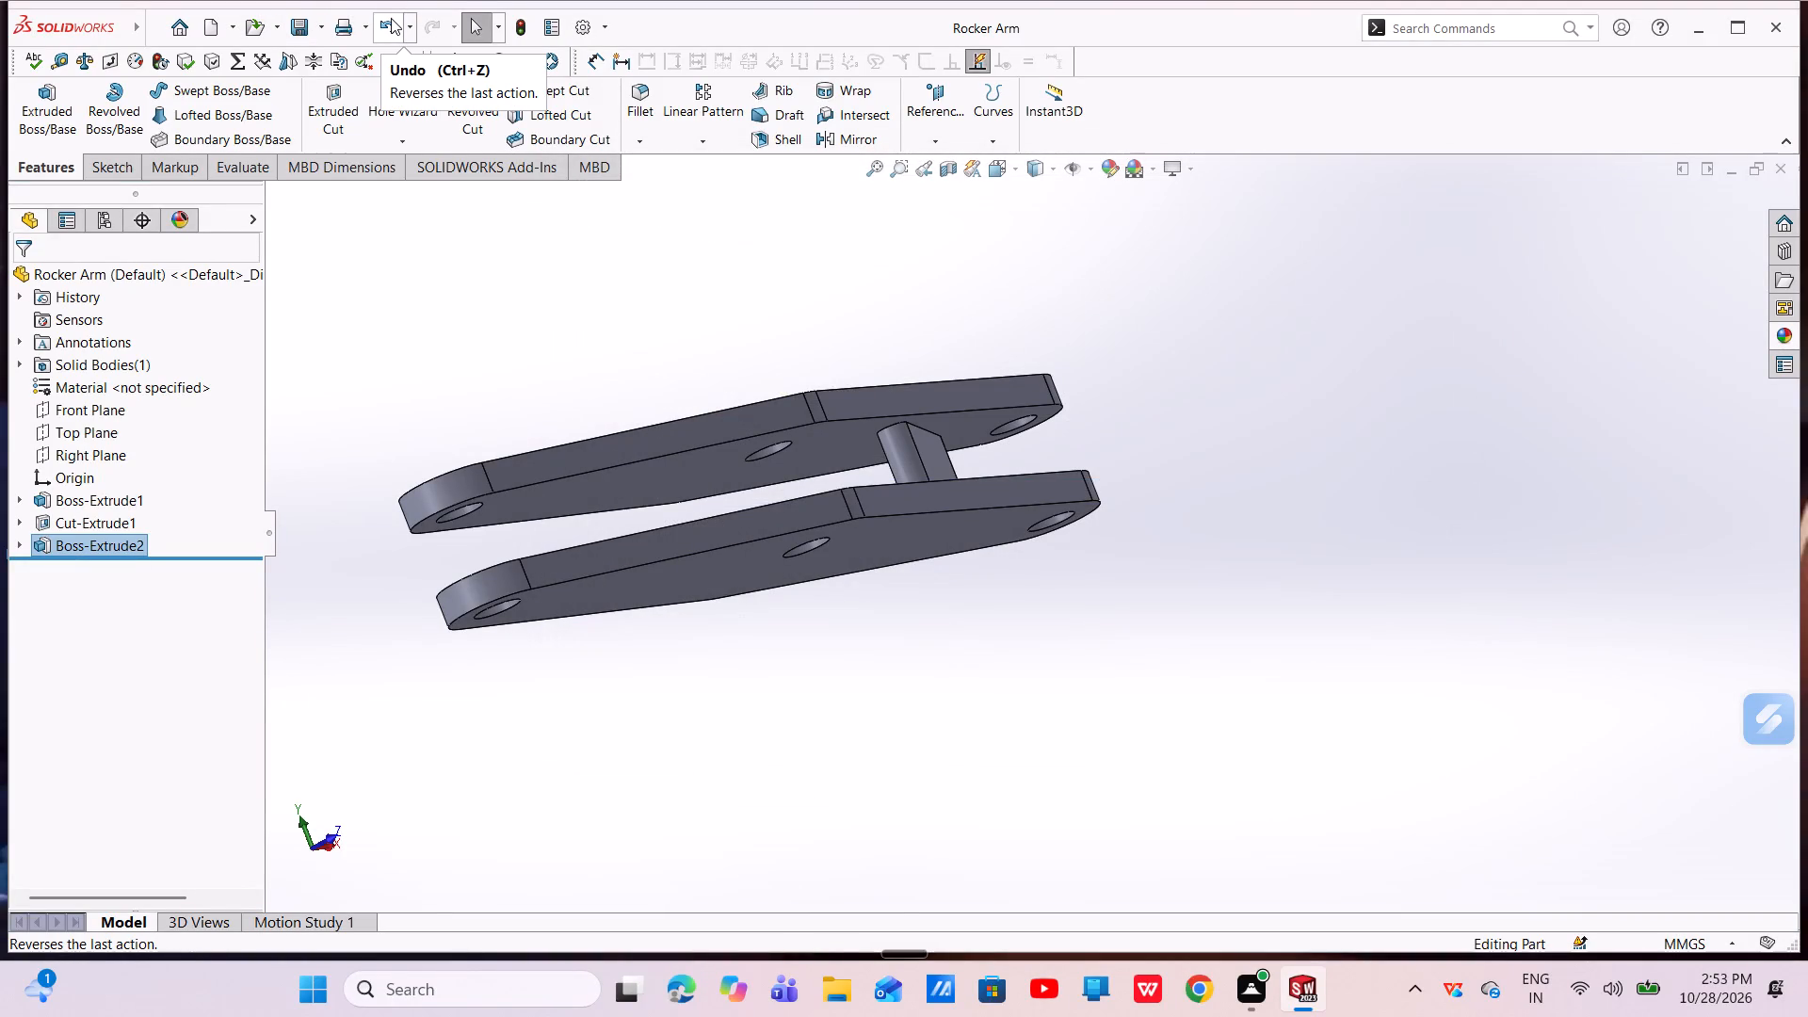
key(ctrl+super+F24)
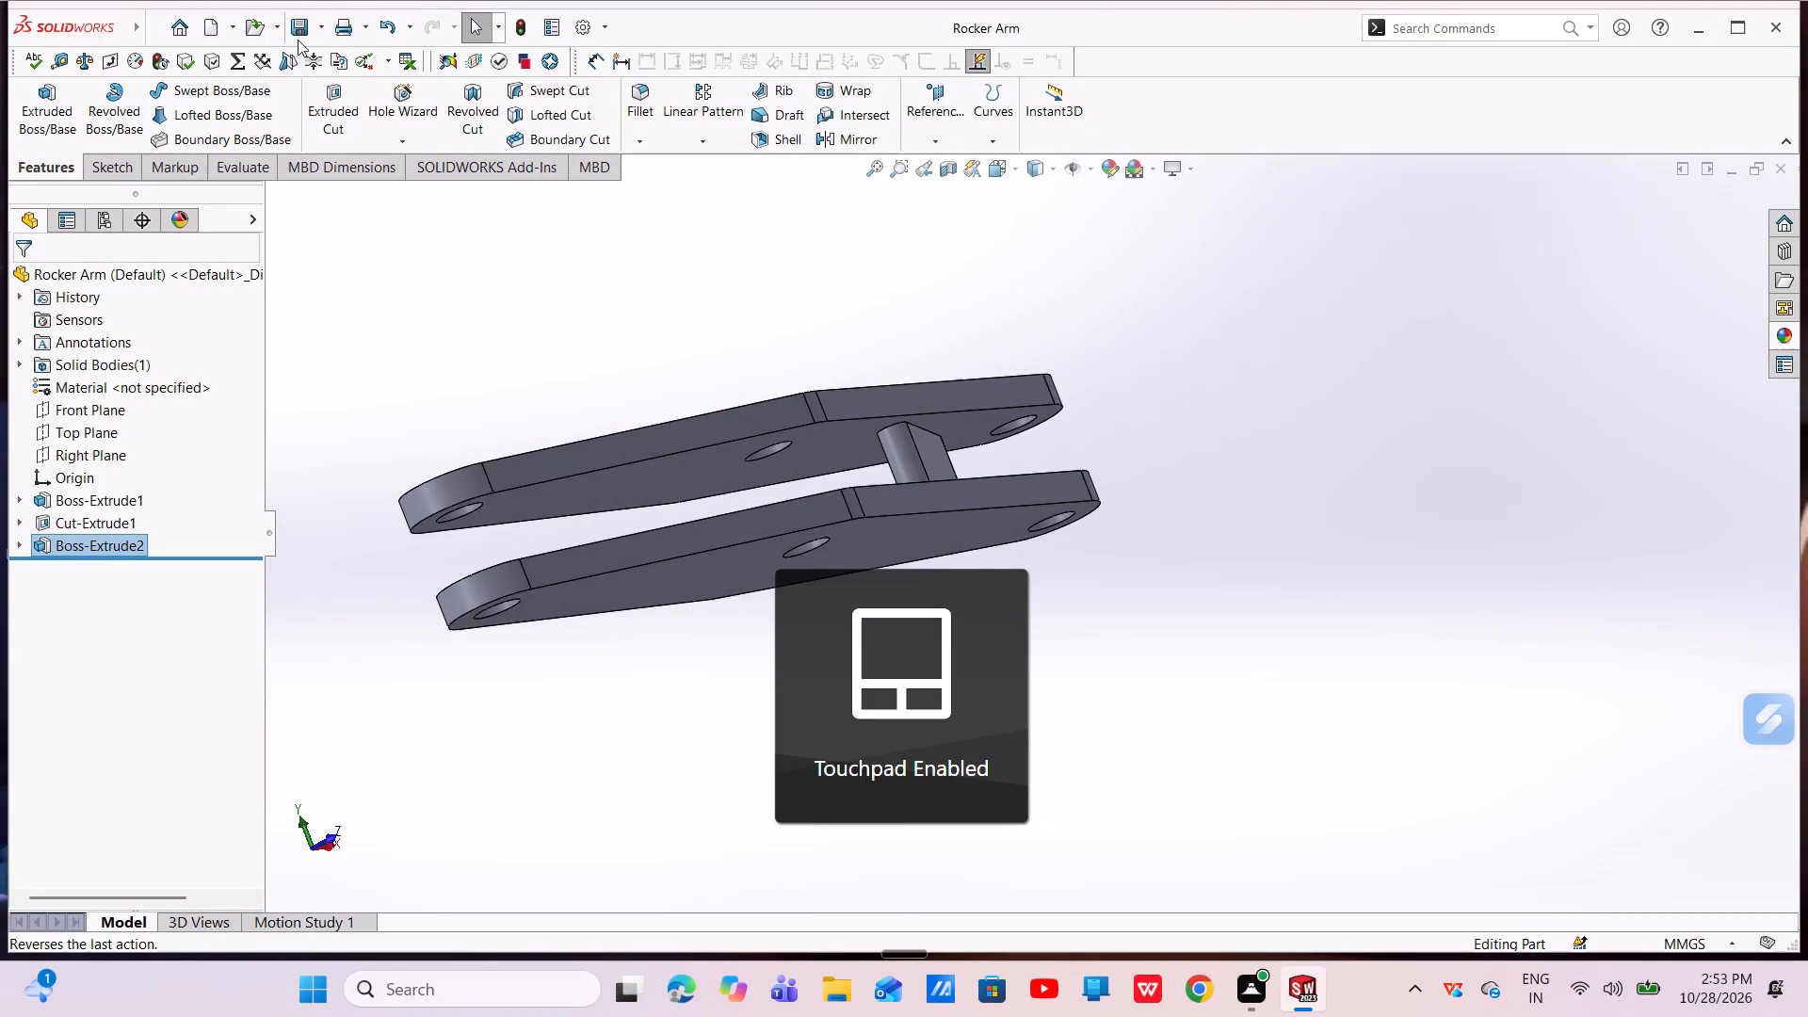
Export the part as an Adobe PDF named Rocker Arm in the same folder.
click(319, 27)
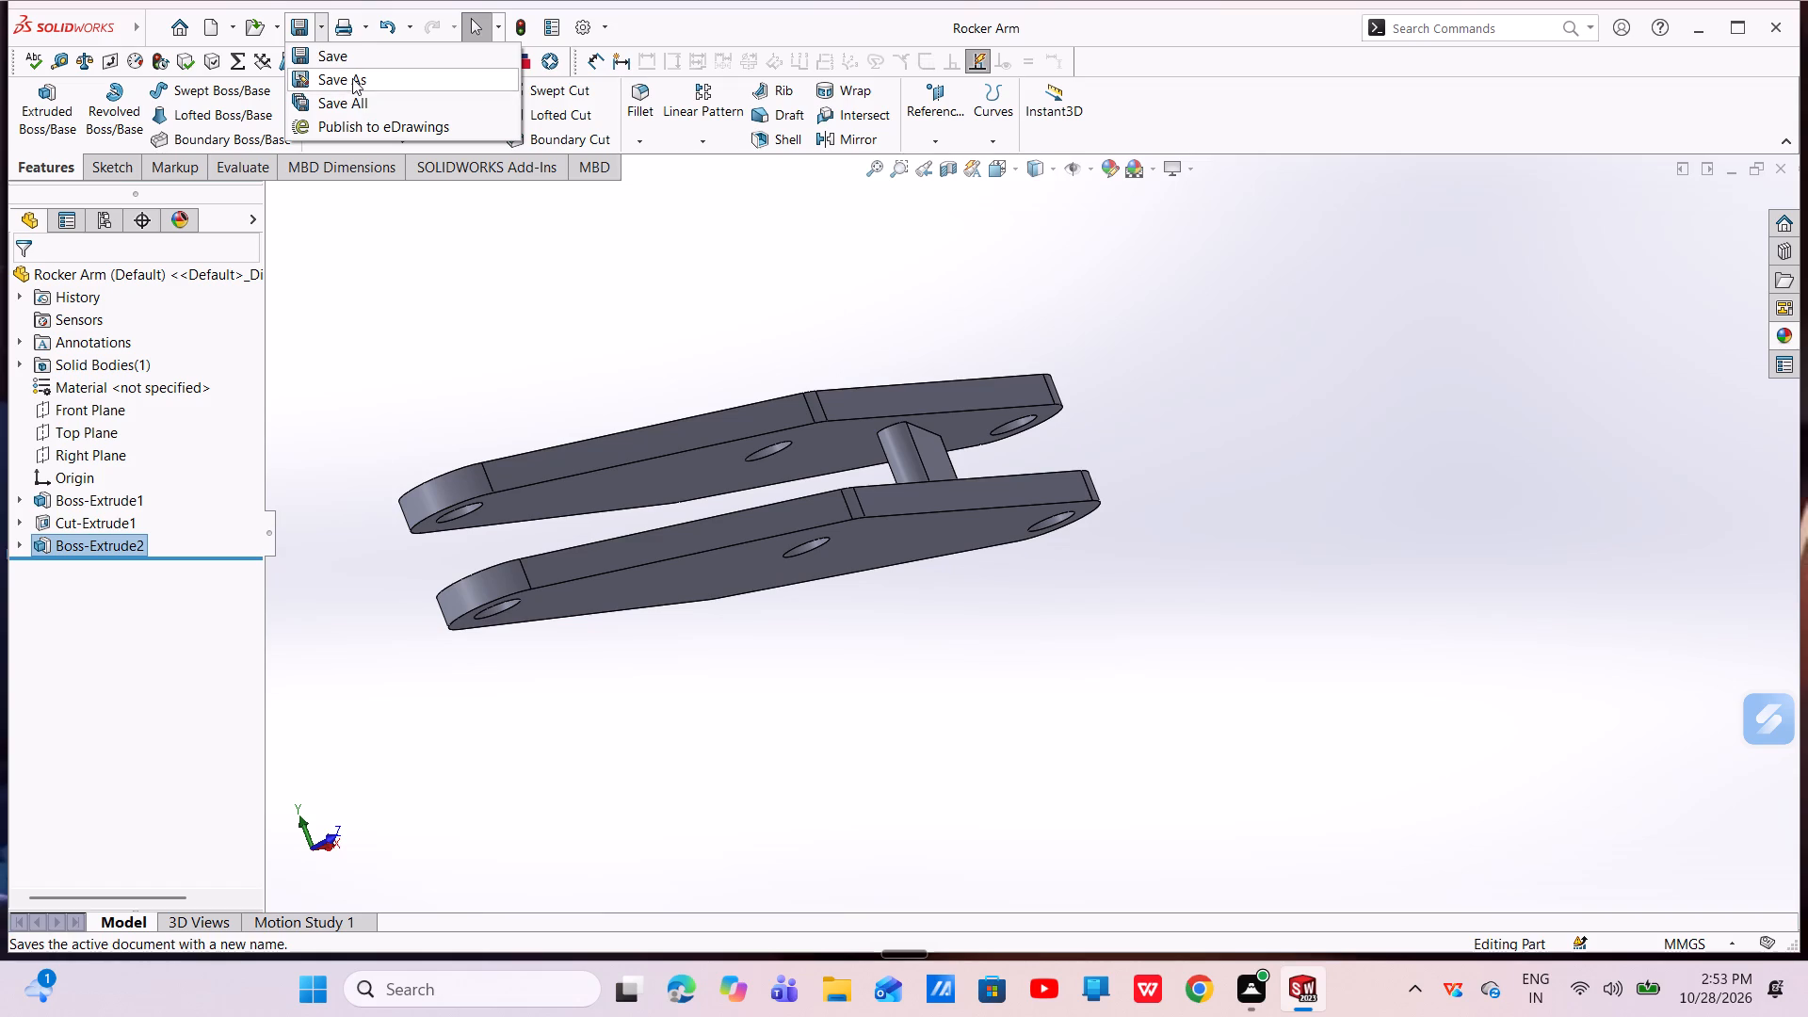
click(352, 76)
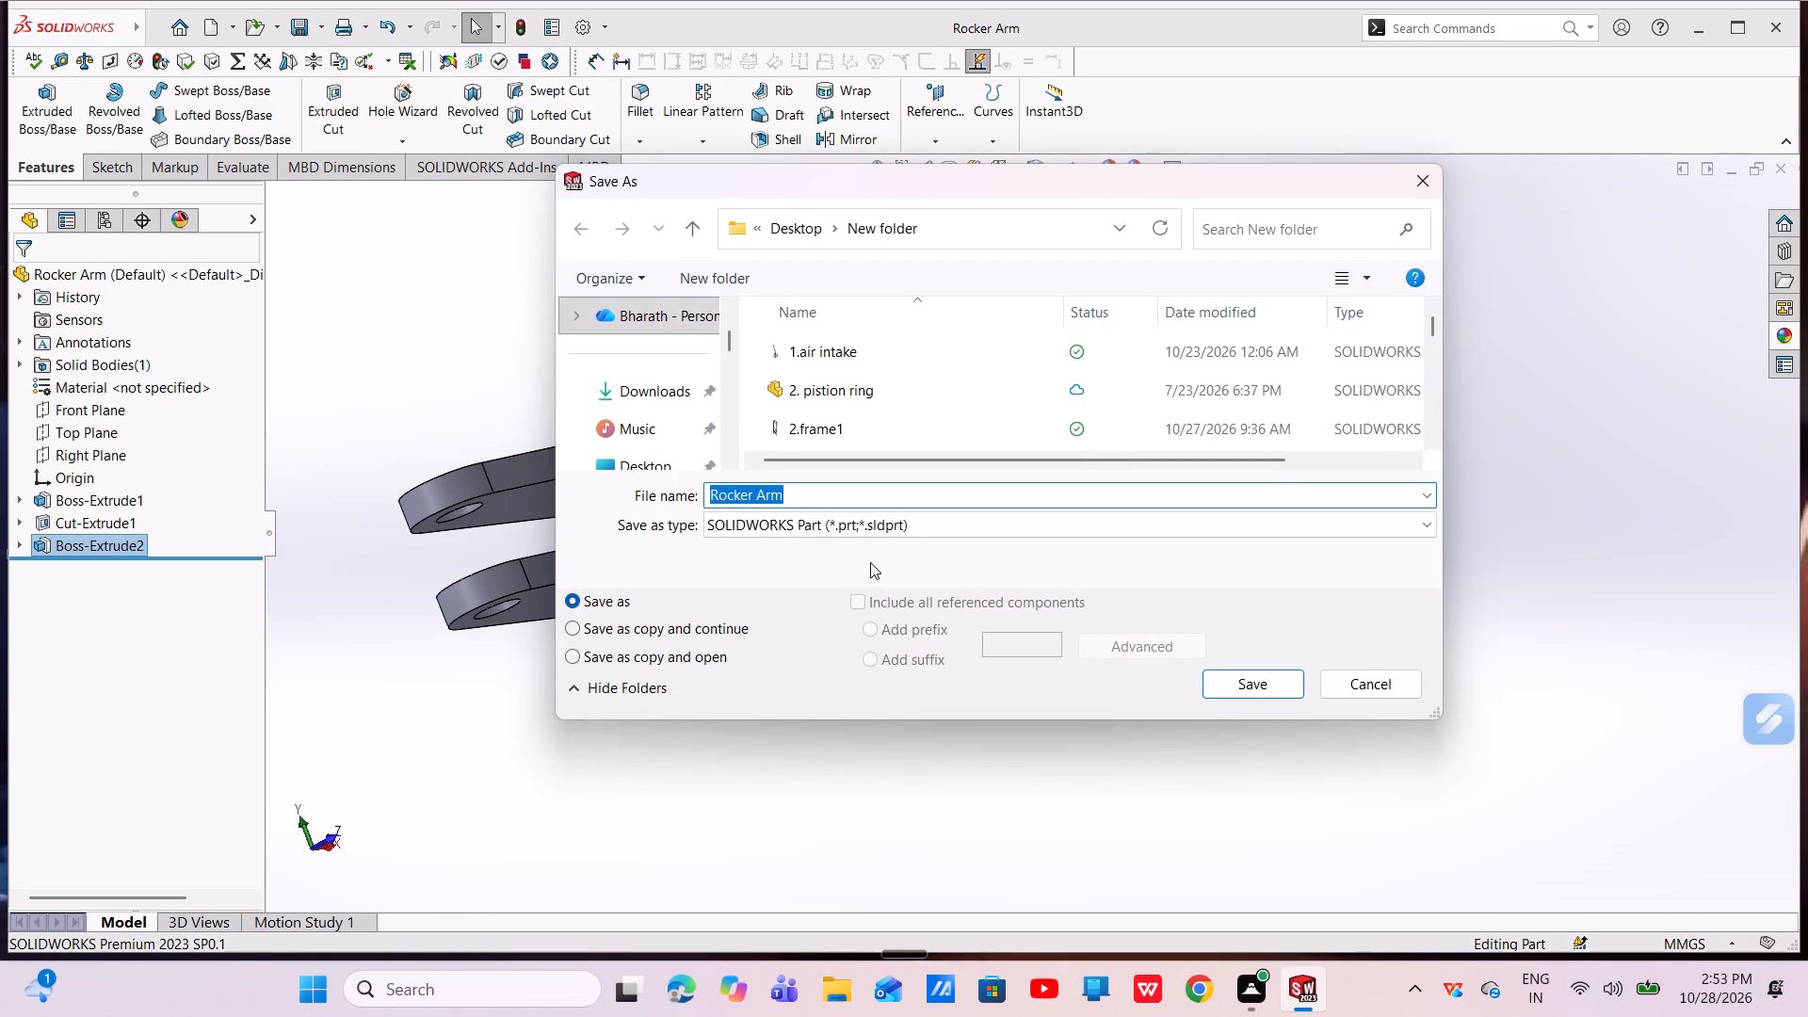
click(994, 525)
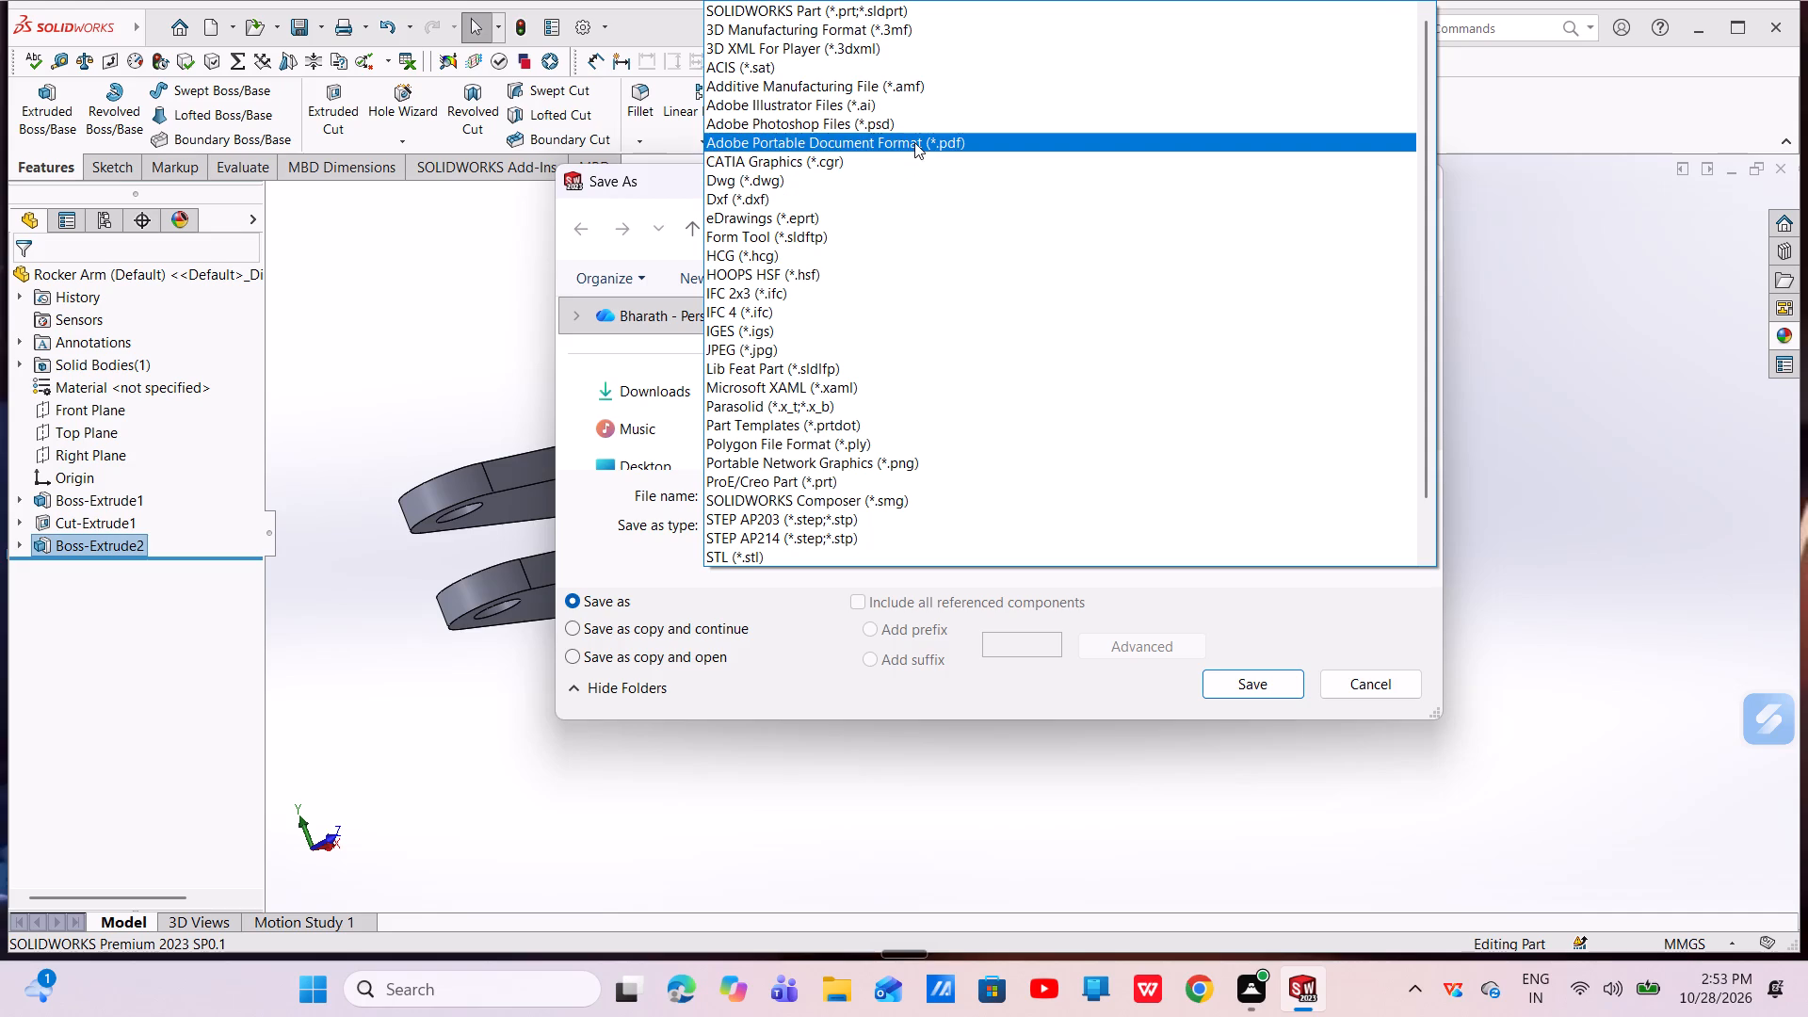
click(914, 142)
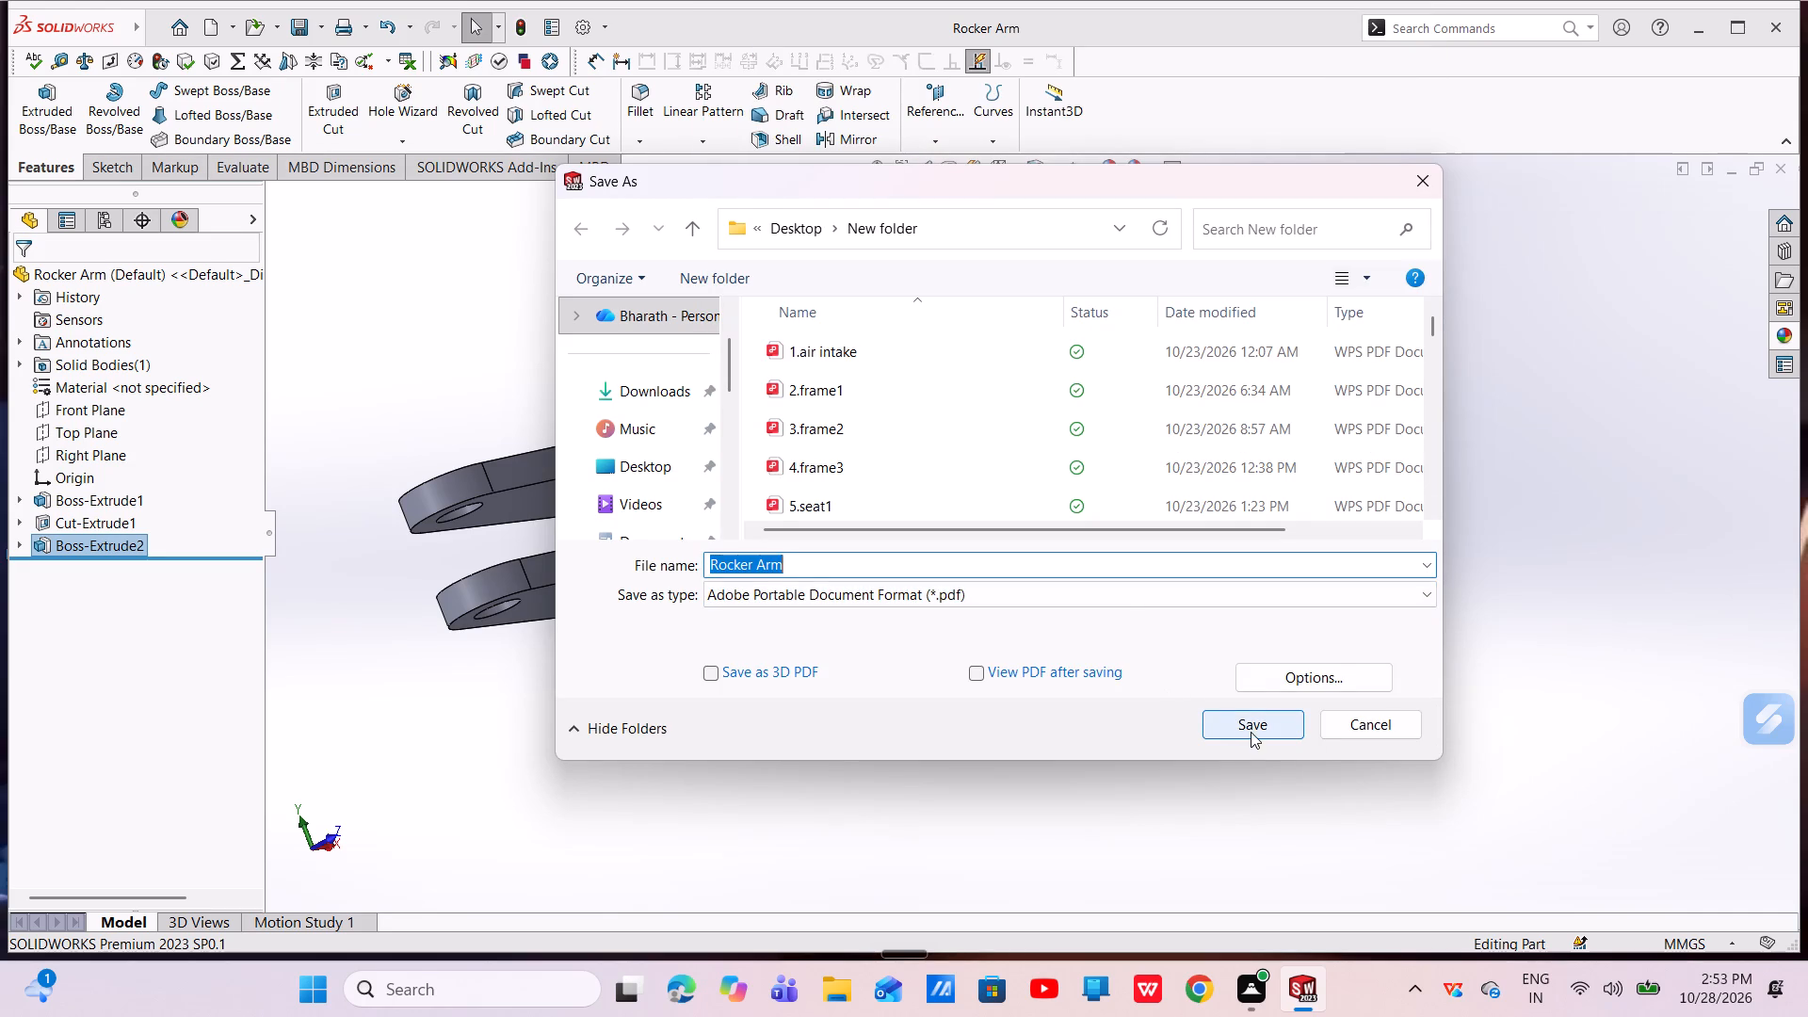
click(1251, 732)
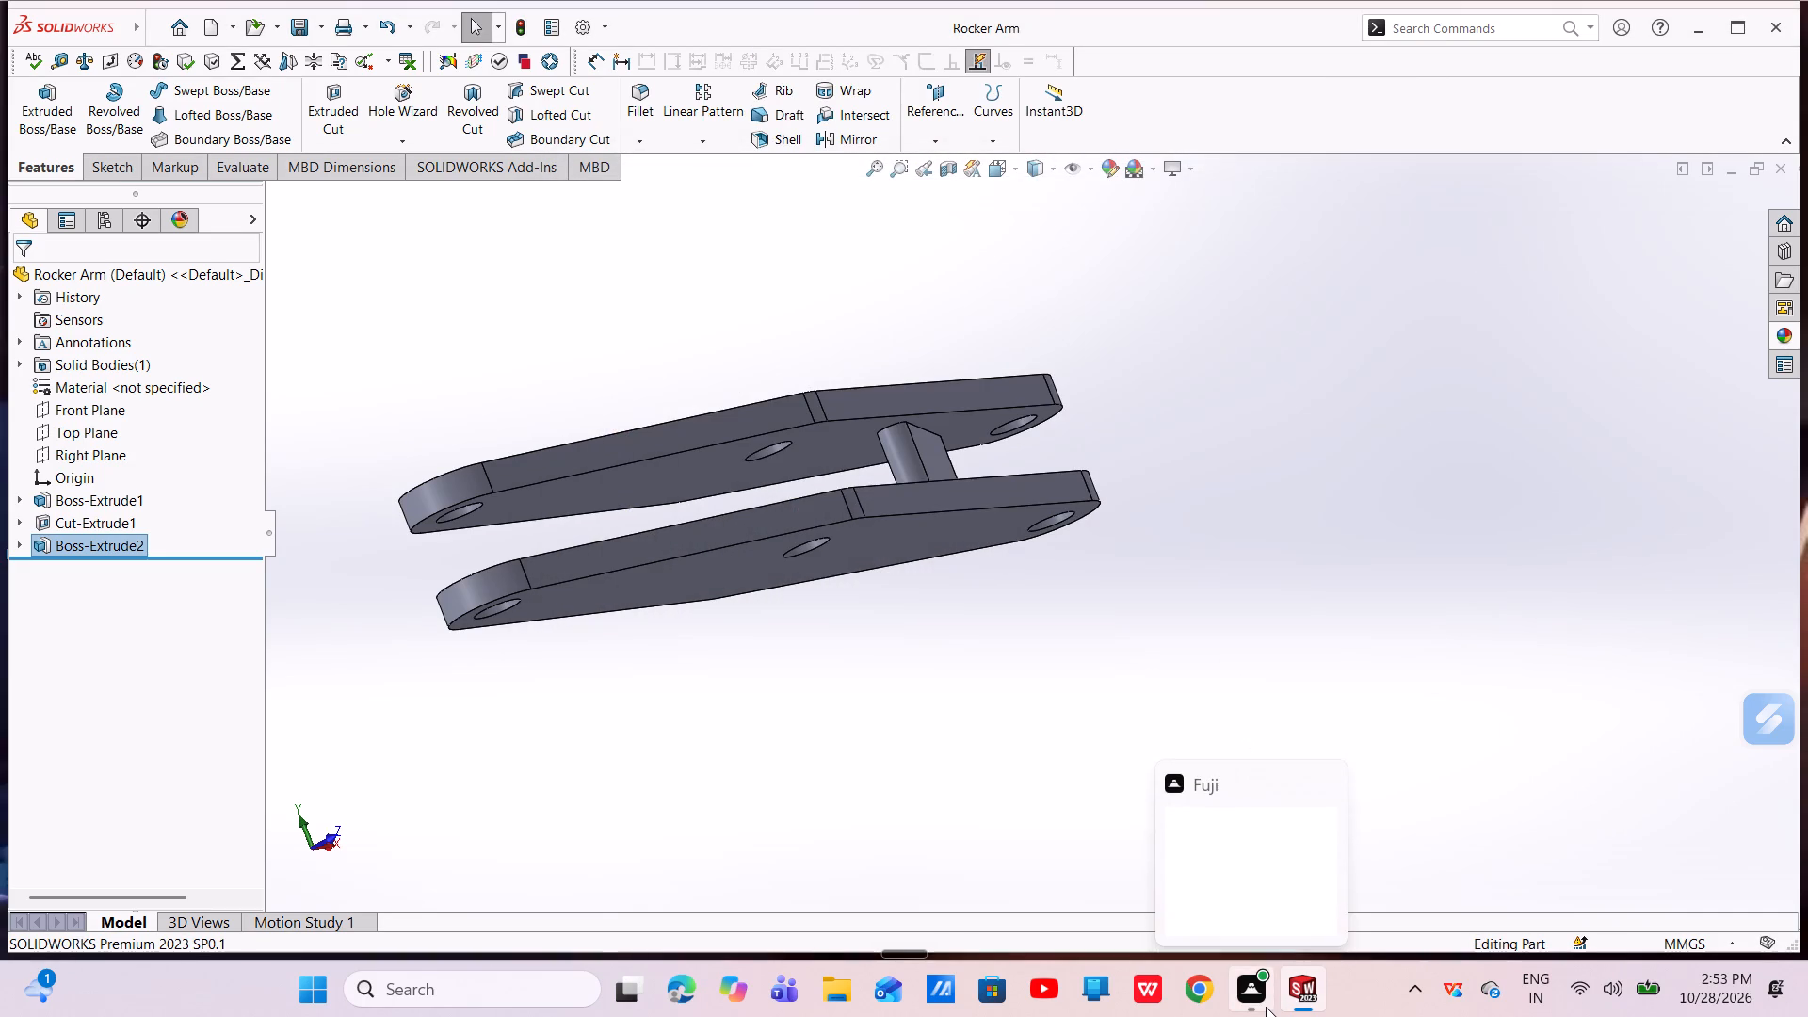